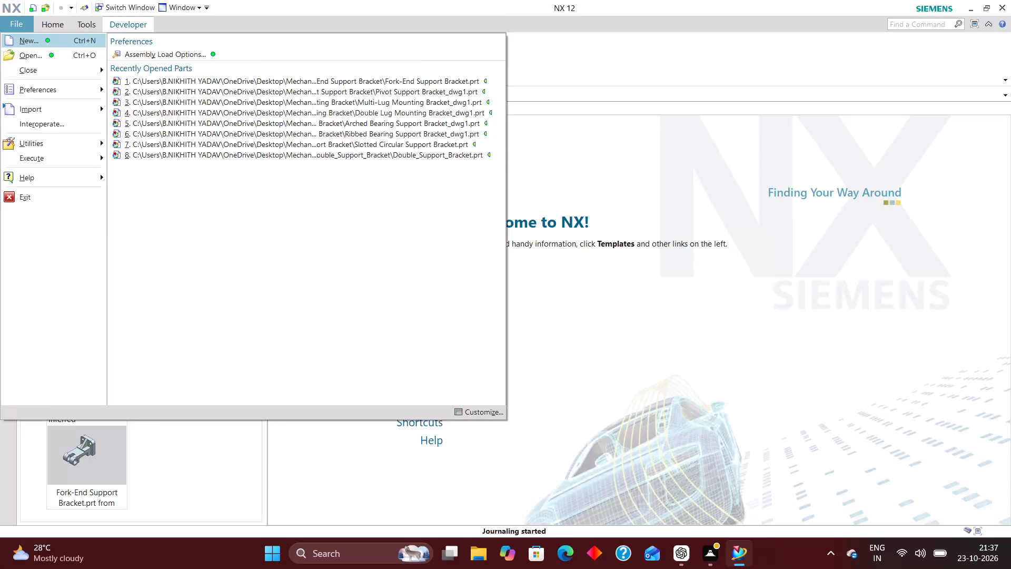
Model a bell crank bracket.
Create a new millimetre Model part named model1.prt in the Bell Crank folder under Mechanical Components on the Desktop.
{"action": "left_click", "coordinate": [28, 42]}
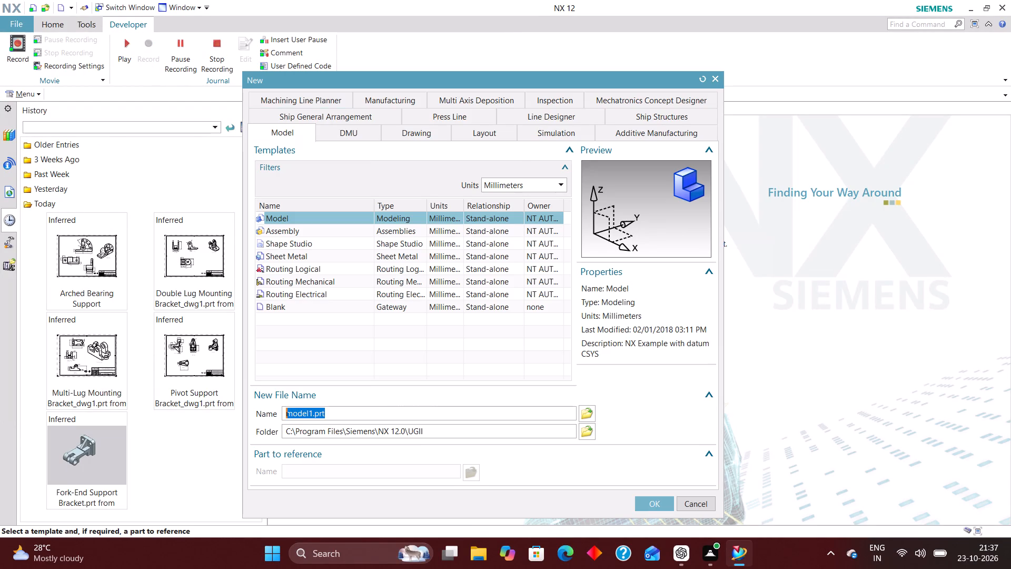
{"action": "left_click", "coordinate": [588, 431]}
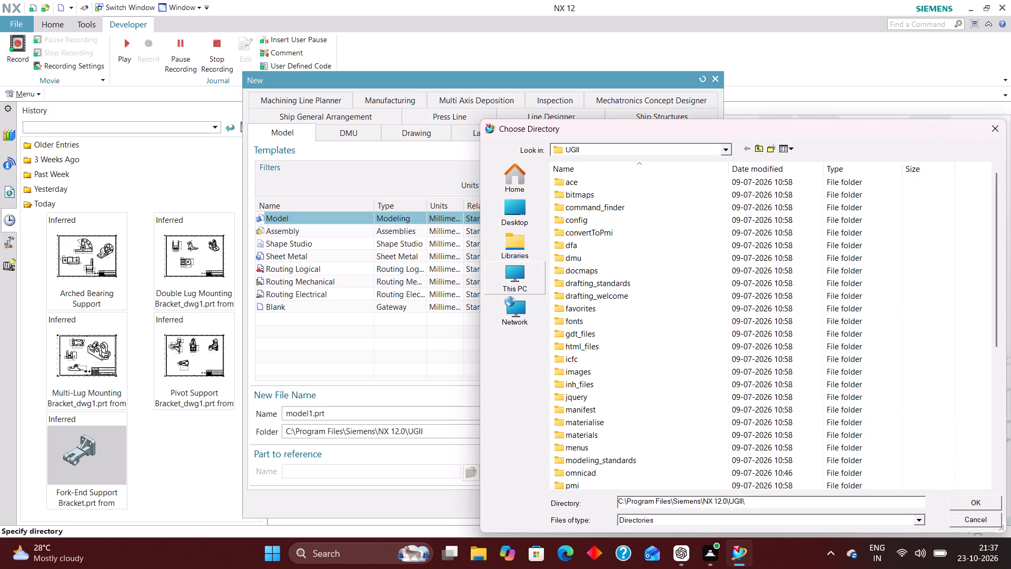
{"action": "left_click", "coordinate": [495, 213]}
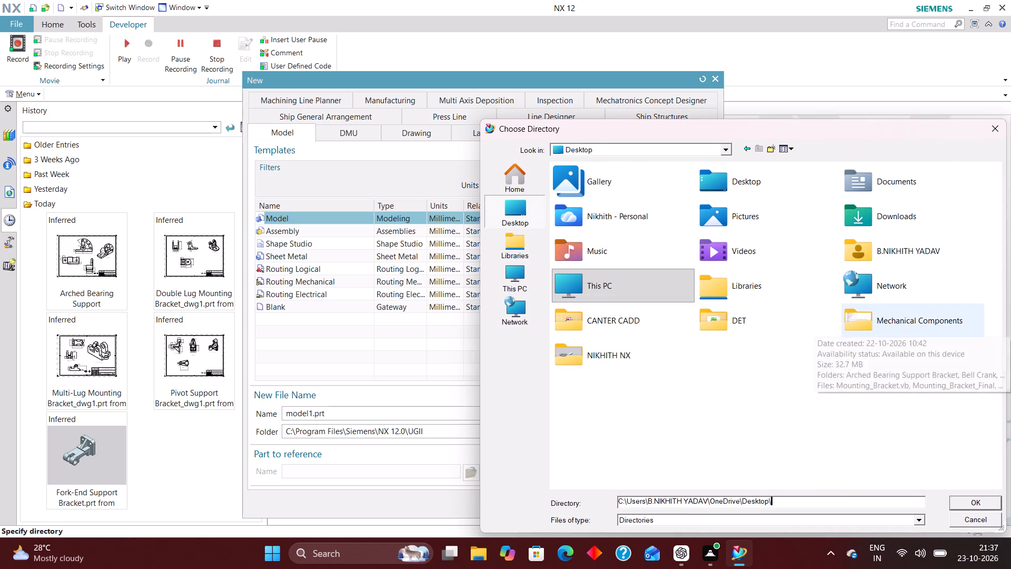
{"action": "double_click", "coordinate": [899, 327]}
{"action": "double_click", "coordinate": [606, 194]}
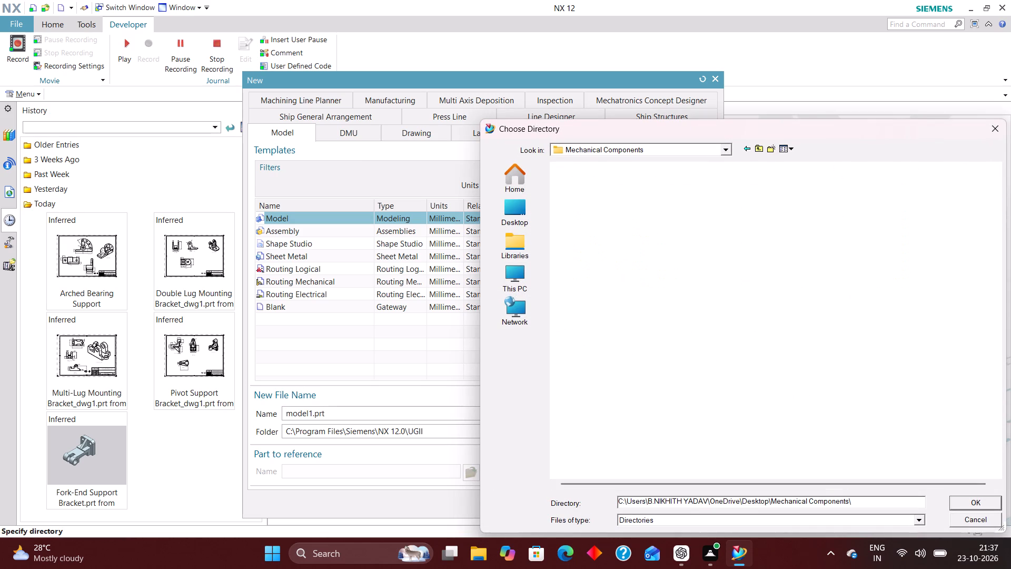
{"action": "left_click", "coordinate": [995, 498]}
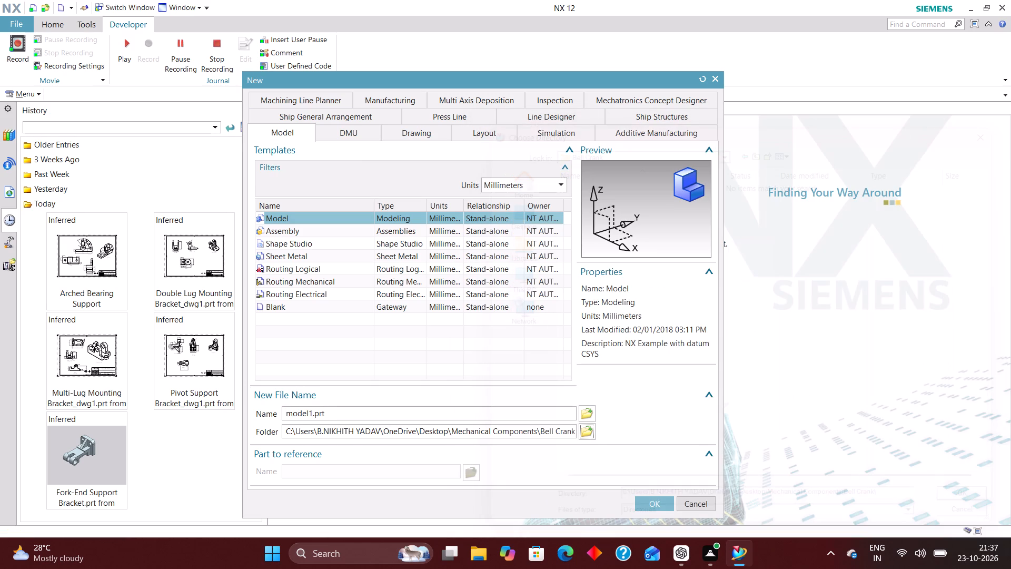
{"action": "left_click", "coordinate": [658, 506]}
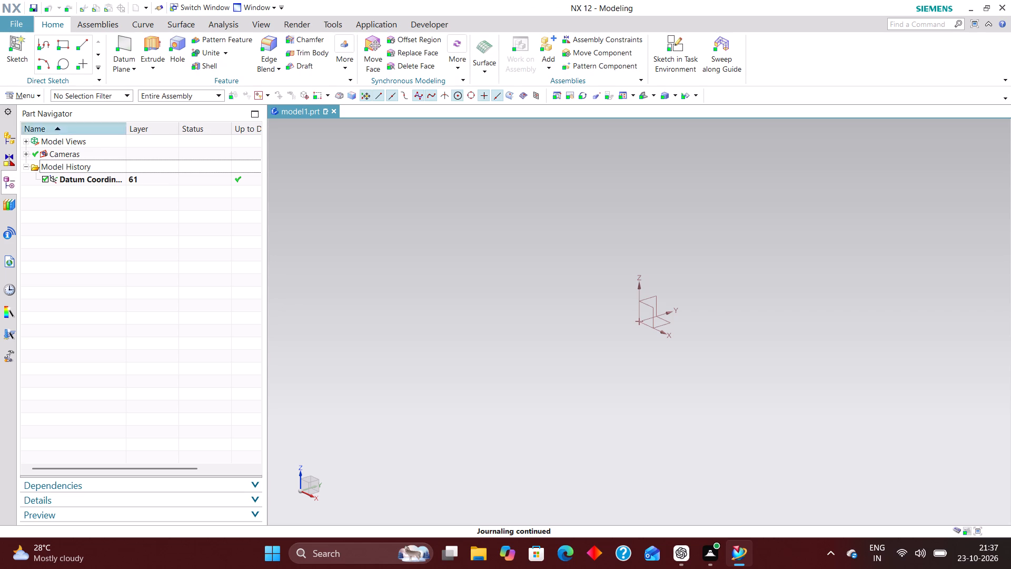
Set the sketch preferences to Value dimension labels, with Continuous Auto Dimensioning and Display Auto Dimensions switched off.
{"action": "left_click", "coordinate": [38, 100]}
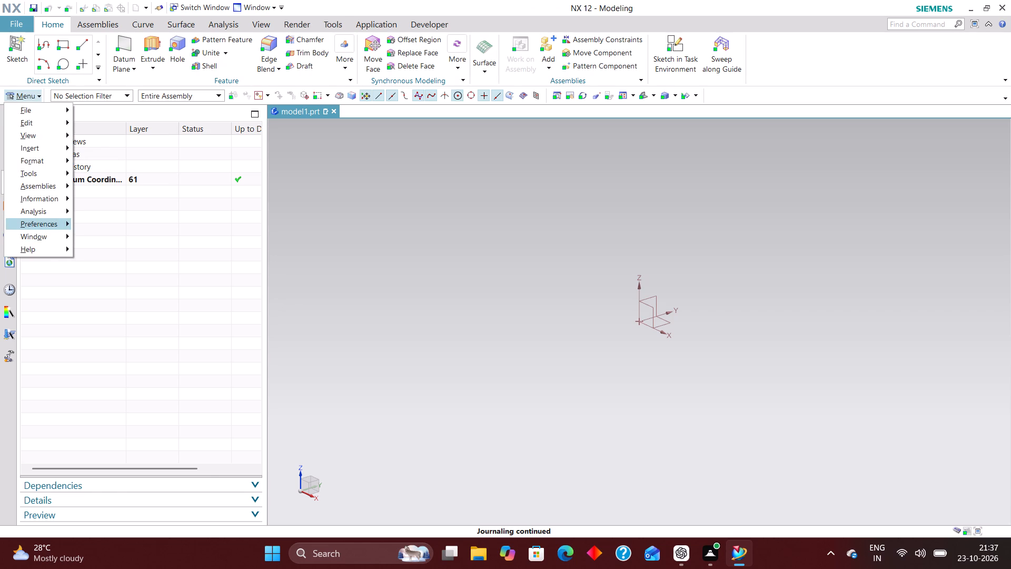
{"action": "left_click", "coordinate": [51, 226]}
{"action": "left_click", "coordinate": [121, 230]}
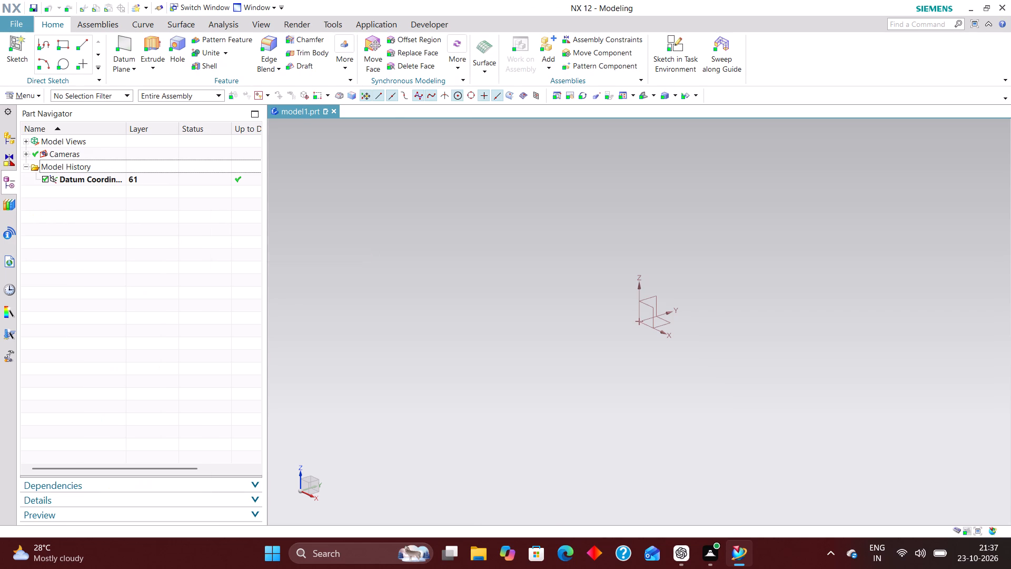
{"action": "left_click", "coordinate": [253, 166]}
{"action": "left_click", "coordinate": [244, 205]}
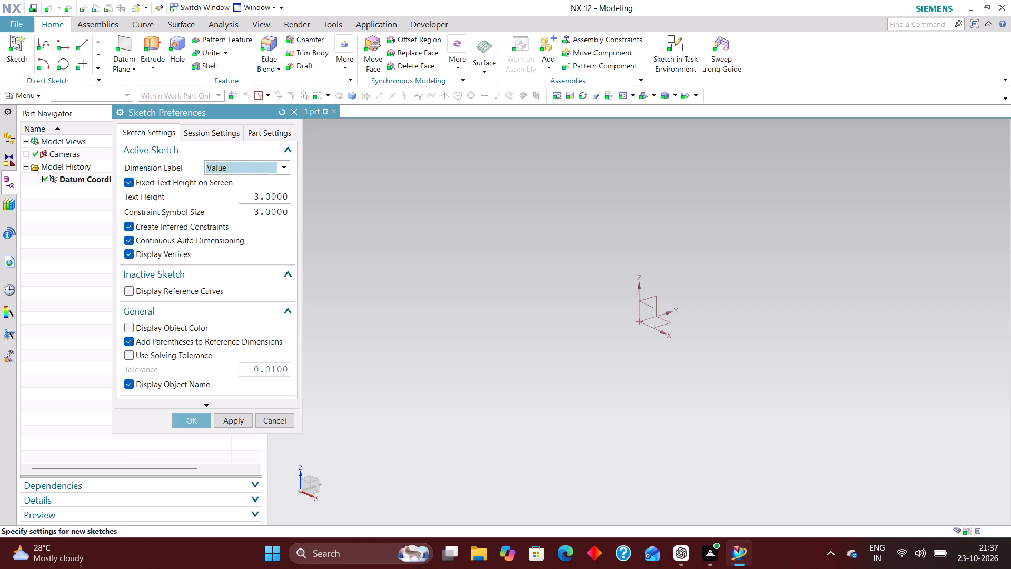
{"action": "left_click", "coordinate": [159, 238]}
{"action": "left_click", "coordinate": [207, 129]}
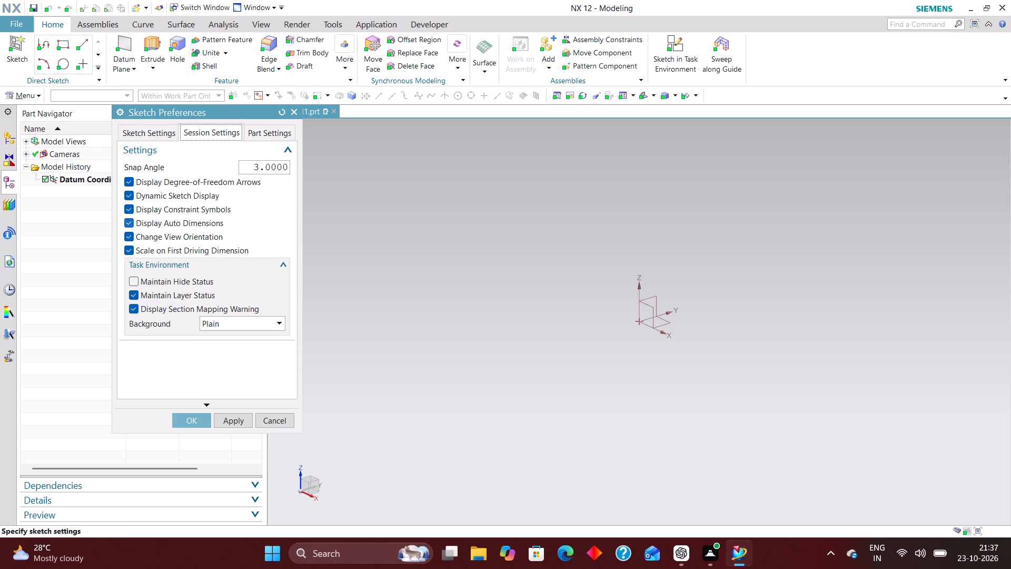
{"action": "left_click", "coordinate": [175, 223]}
{"action": "left_click", "coordinate": [197, 421]}
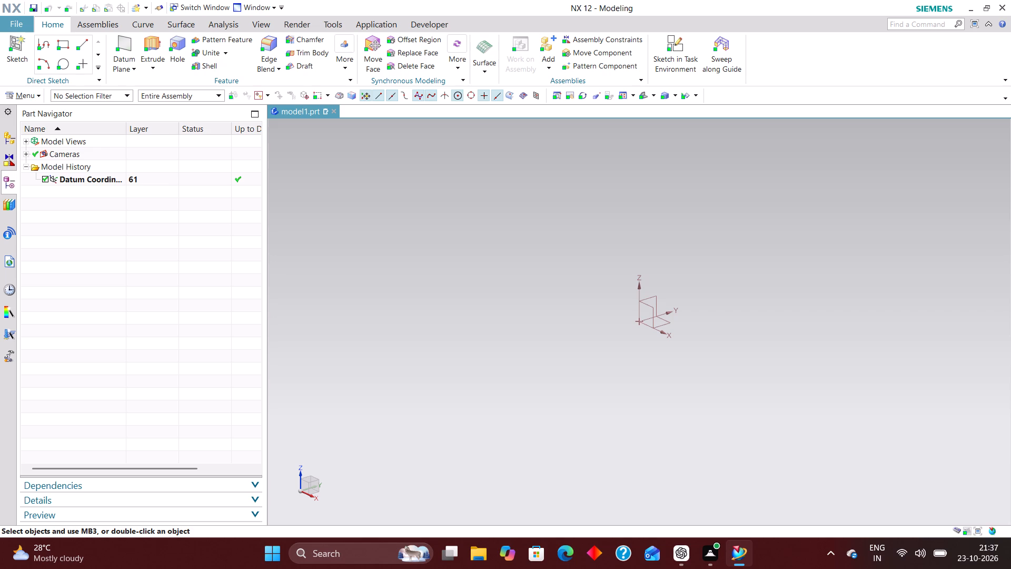
Sketch a 65 mm diameter circle centred on the origin of the XY plane and finish the sketch.
{"action": "left_click", "coordinate": [687, 42]}
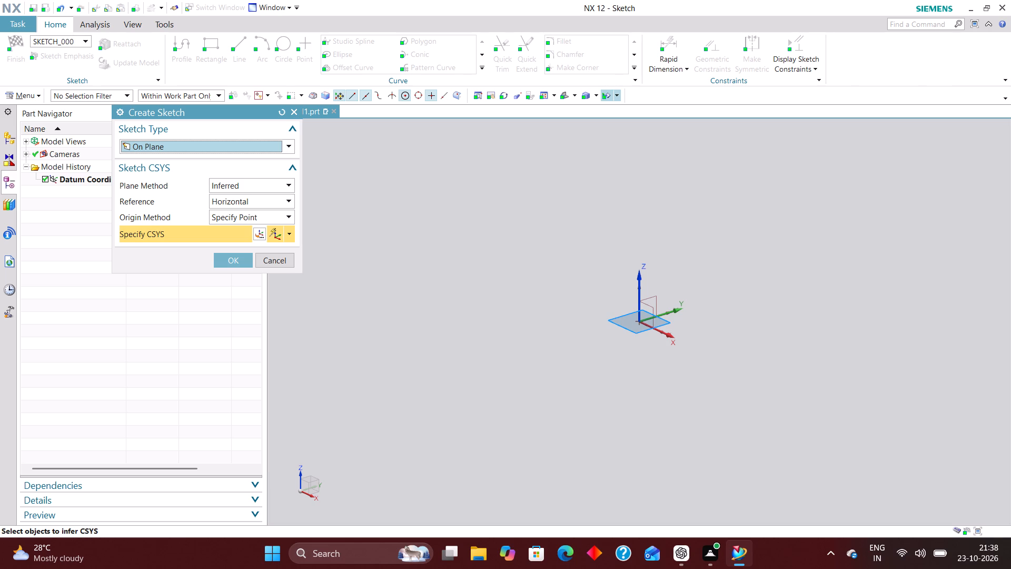
{"action": "left_click", "coordinate": [638, 333]}
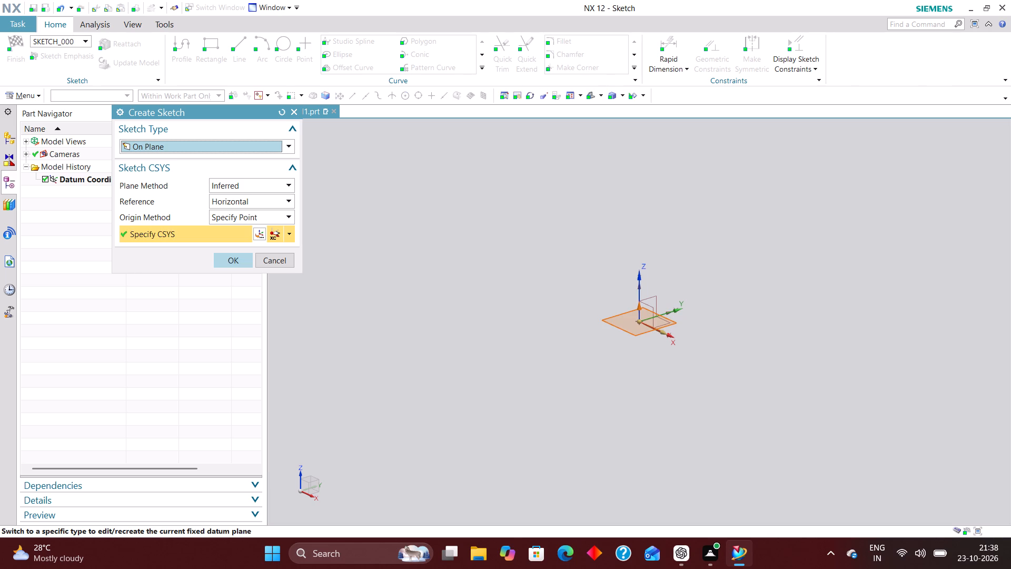
{"action": "left_click", "coordinate": [230, 258]}
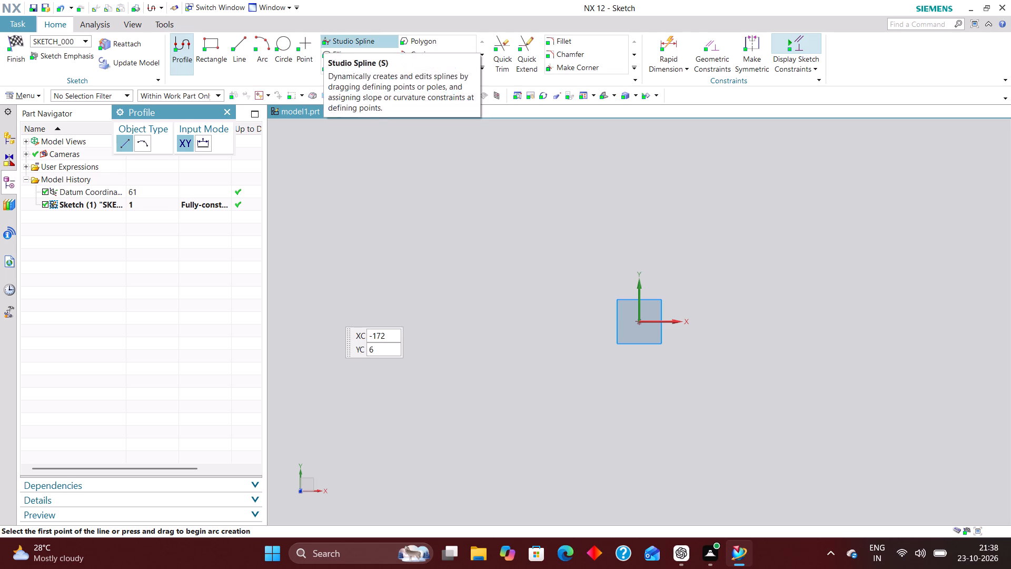
{"action": "left_click", "coordinate": [282, 41]}
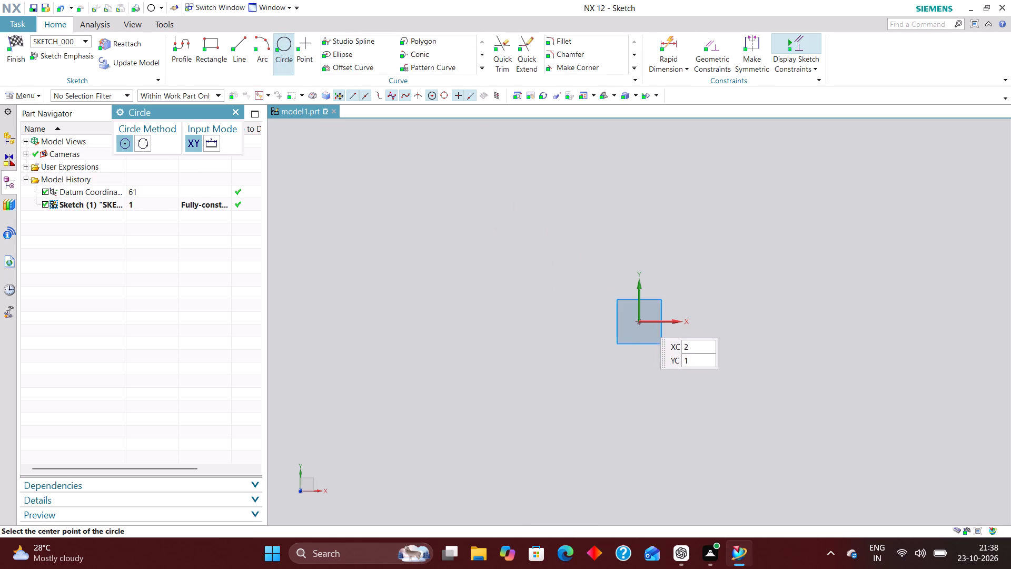
{"action": "left_click", "coordinate": [638, 322]}
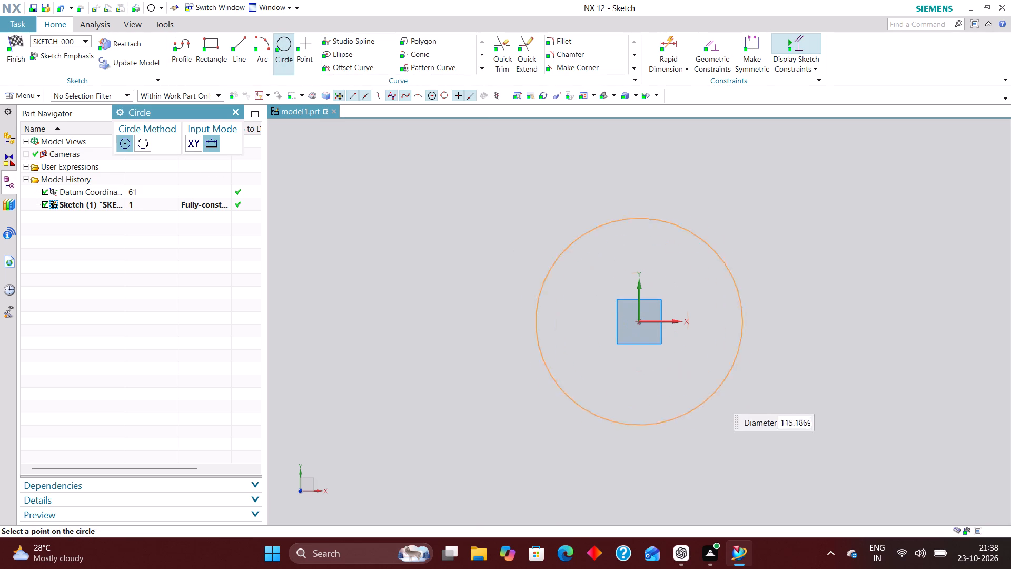
{"action": "type", "text": "65"}
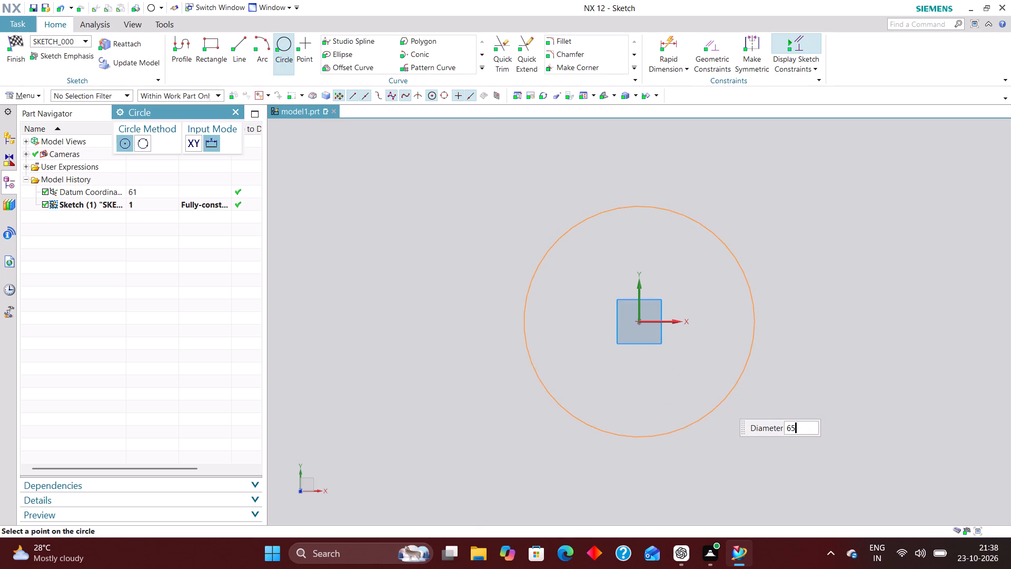
{"action": "key", "text": "Return"}
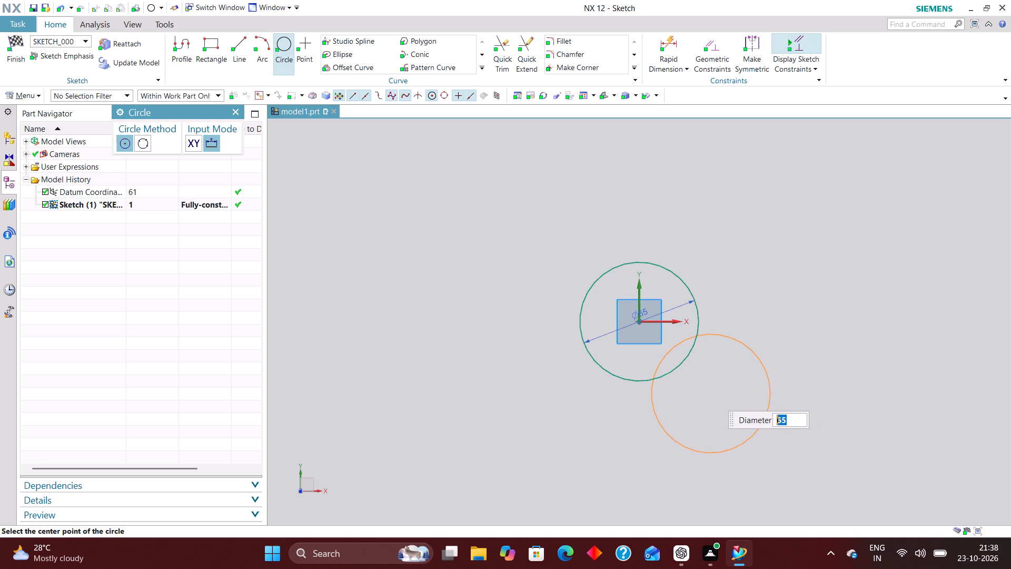
{"action": "left_click", "coordinate": [238, 109]}
{"action": "scroll", "coordinate": [651, 302], "scroll_direction": "up", "scroll_amount": 3}
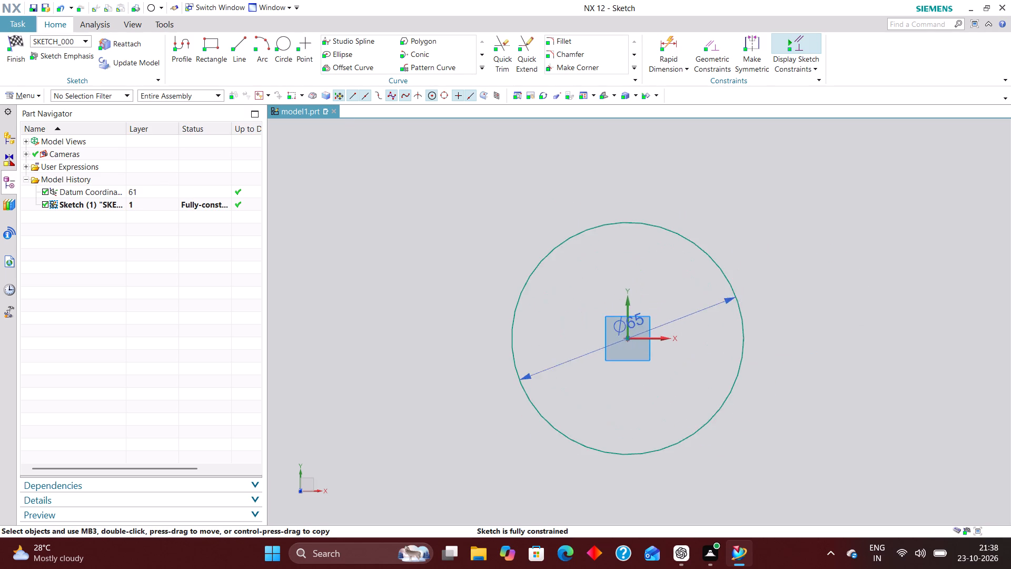
{"action": "scroll", "coordinate": [635, 234], "scroll_direction": "down", "scroll_amount": 3}
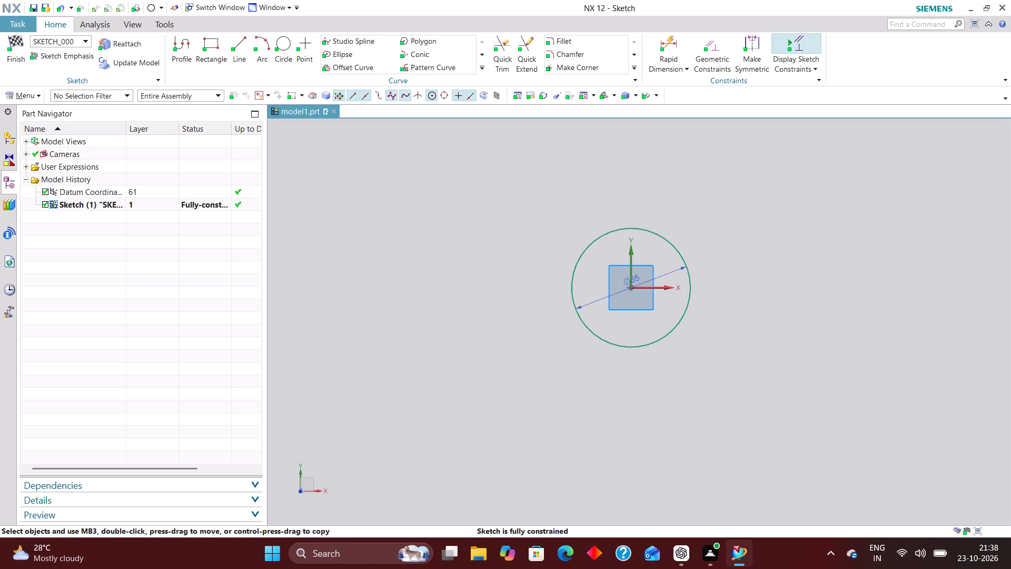
{"action": "left_click", "coordinate": [18, 44]}
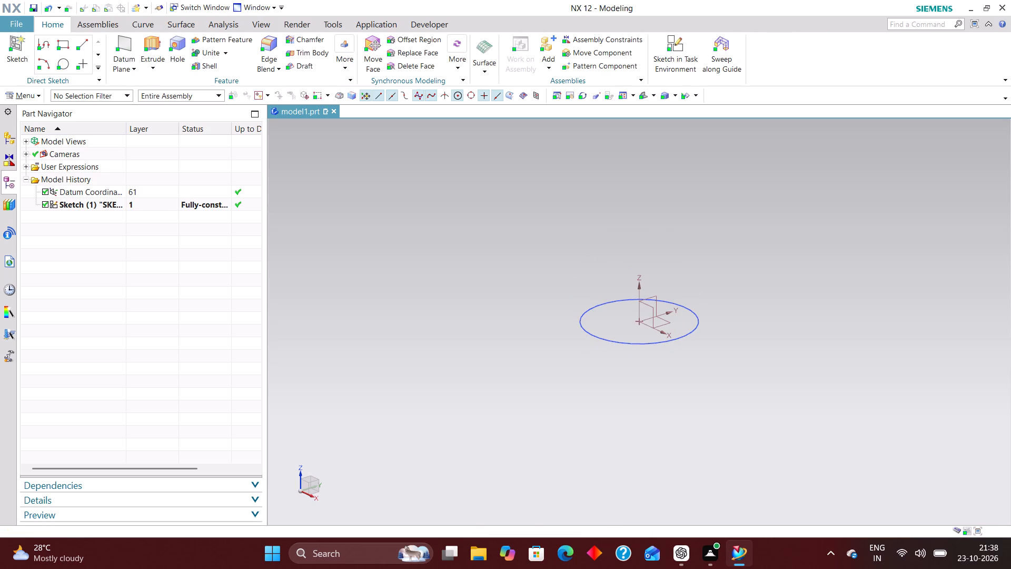
Extrude the circle from 0 to 60 mm along Z as a solid cylinder.
{"action": "left_click", "coordinate": [146, 41]}
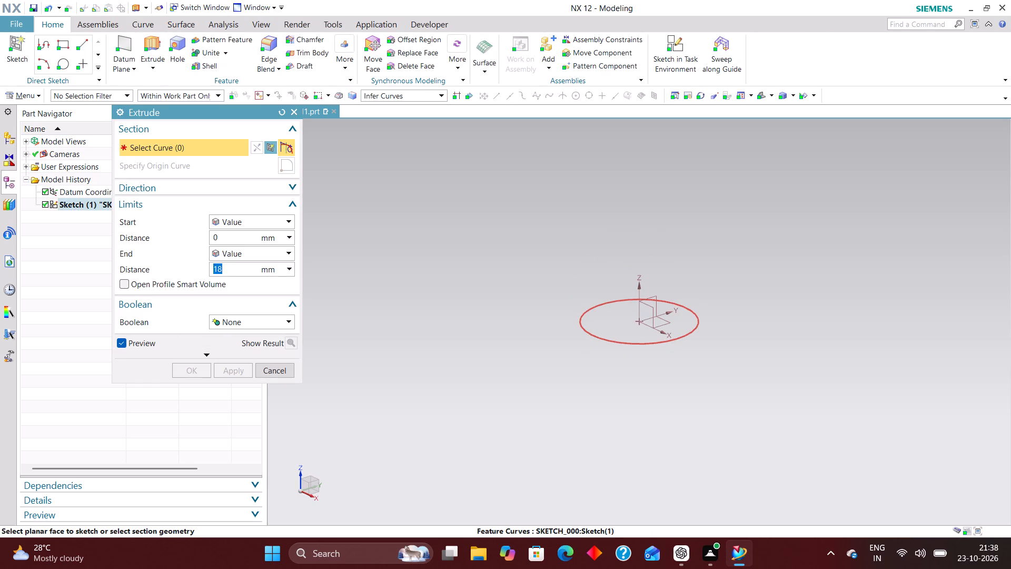
{"action": "left_click", "coordinate": [623, 342]}
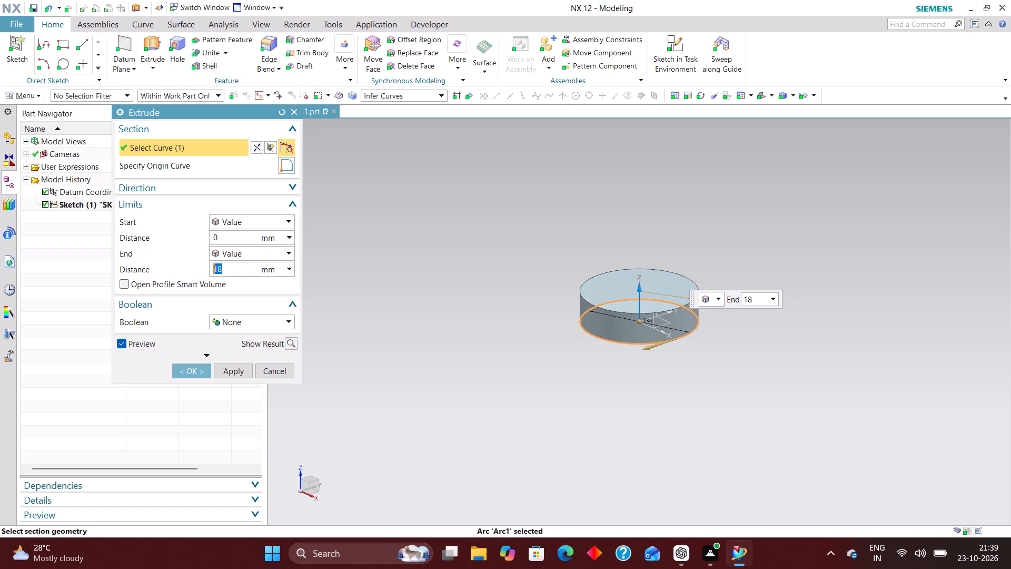
{"action": "type", "text": "60"}
{"action": "key", "text": "Return"}
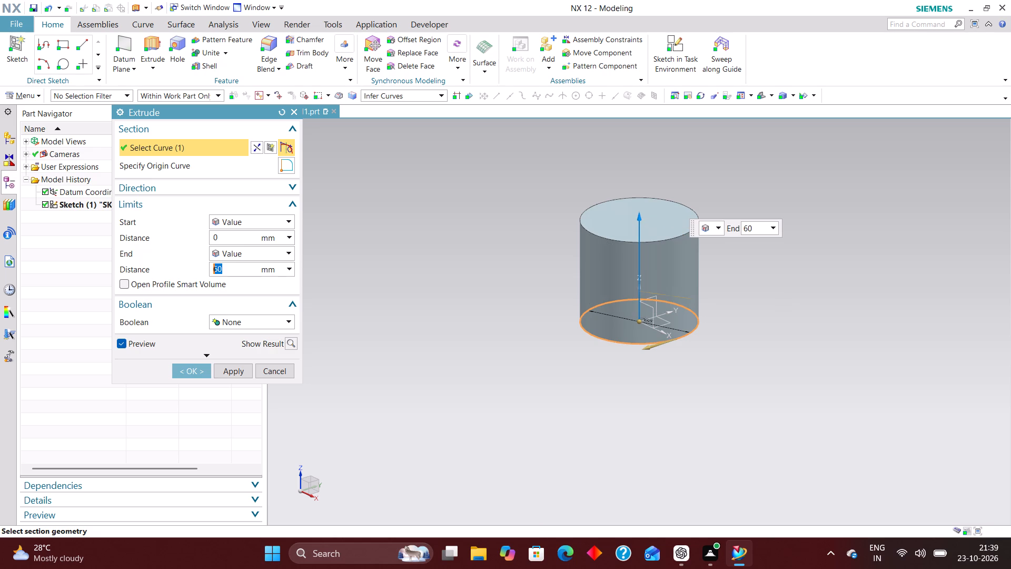
{"action": "left_click", "coordinate": [210, 368]}
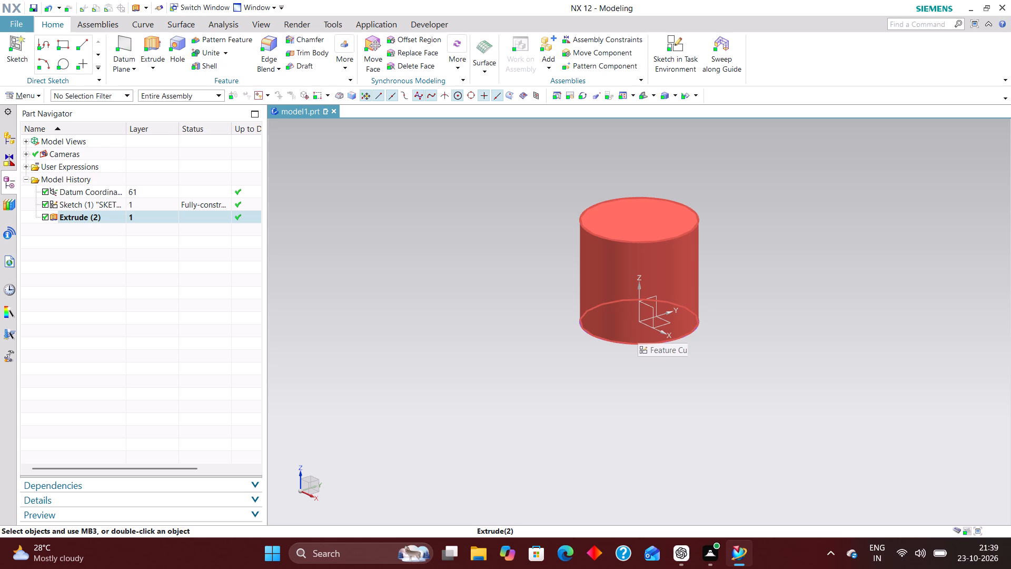
Sketch an open three-line profile on the XY plane: a horizontal top line about 61 mm long at Y 77, with sides flaring down past the cylinder.
{"action": "left_click", "coordinate": [680, 41]}
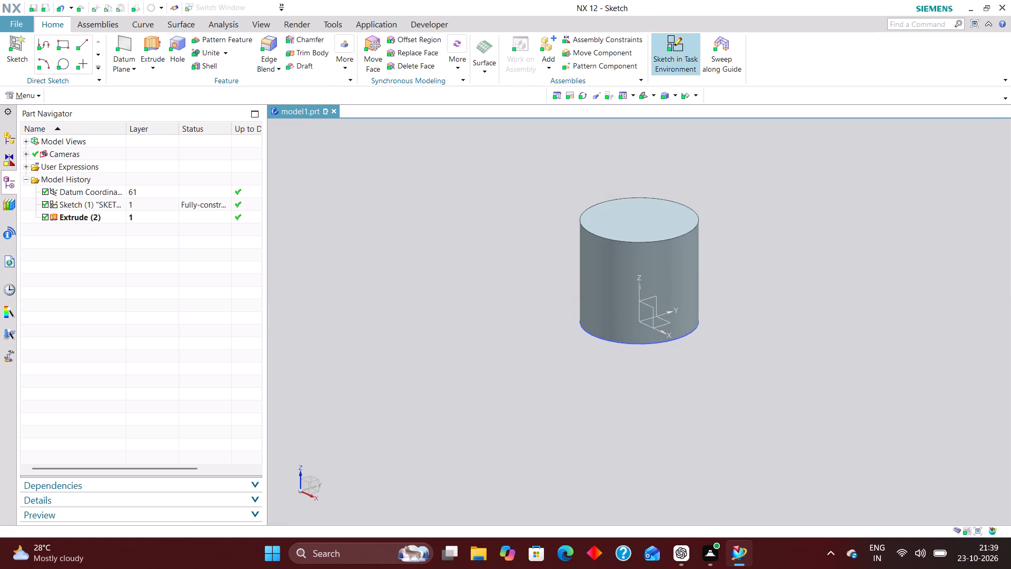
{"action": "left_click", "coordinate": [666, 326]}
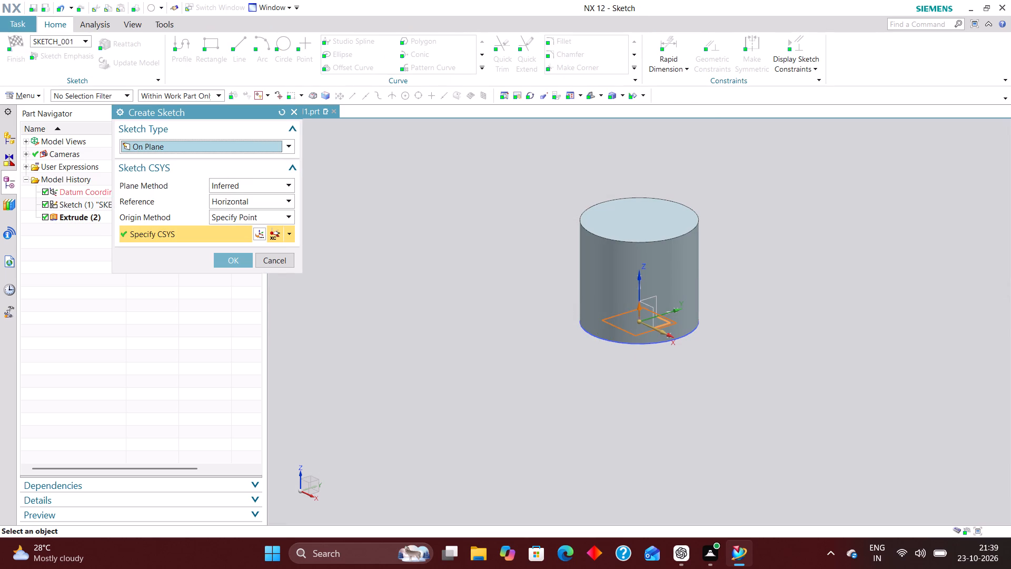
{"action": "left_click", "coordinate": [243, 263]}
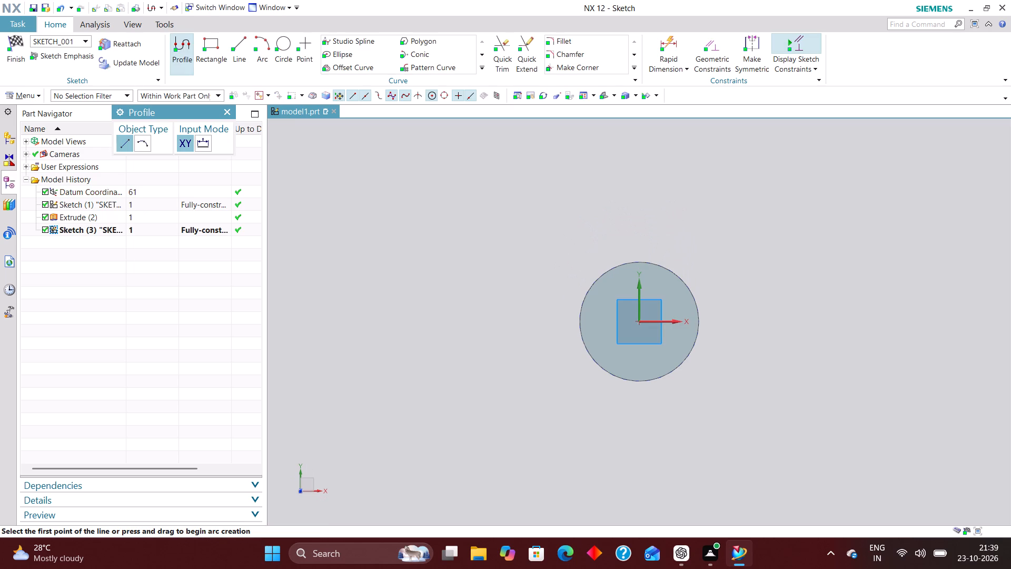
{"action": "left_click", "coordinate": [241, 45]}
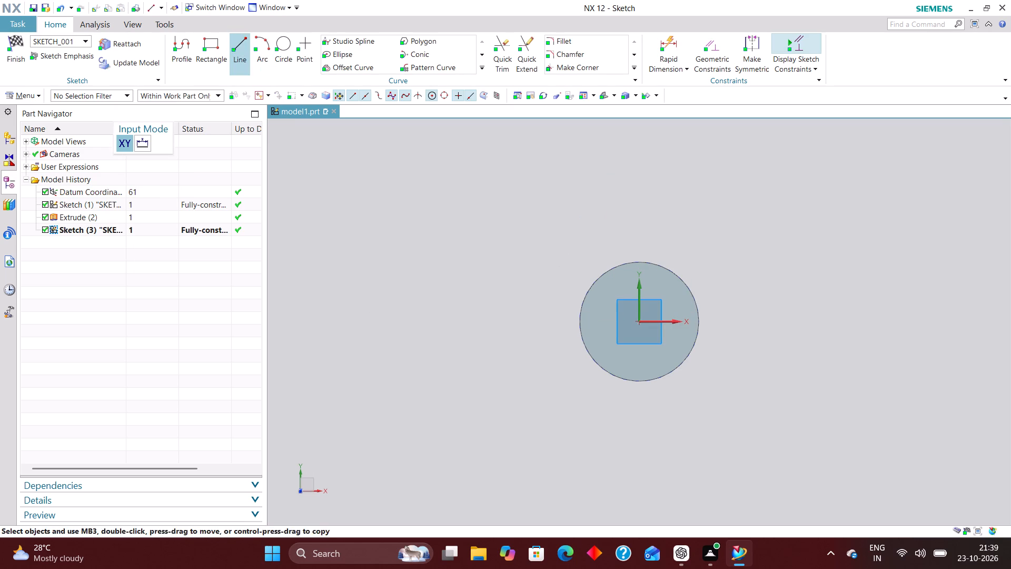
{"action": "left_click", "coordinate": [582, 181]}
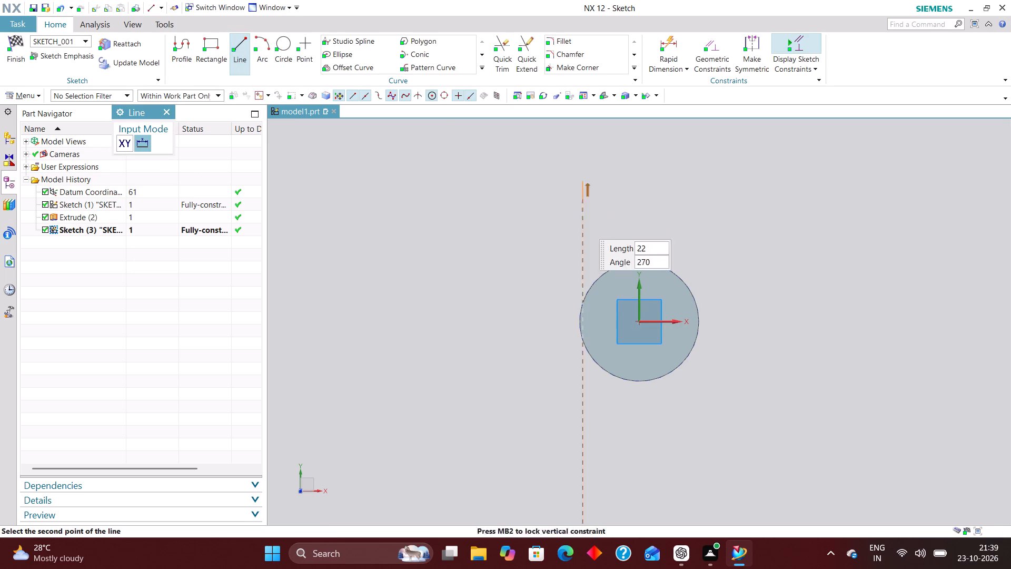
{"action": "left_click", "coordinate": [550, 322]}
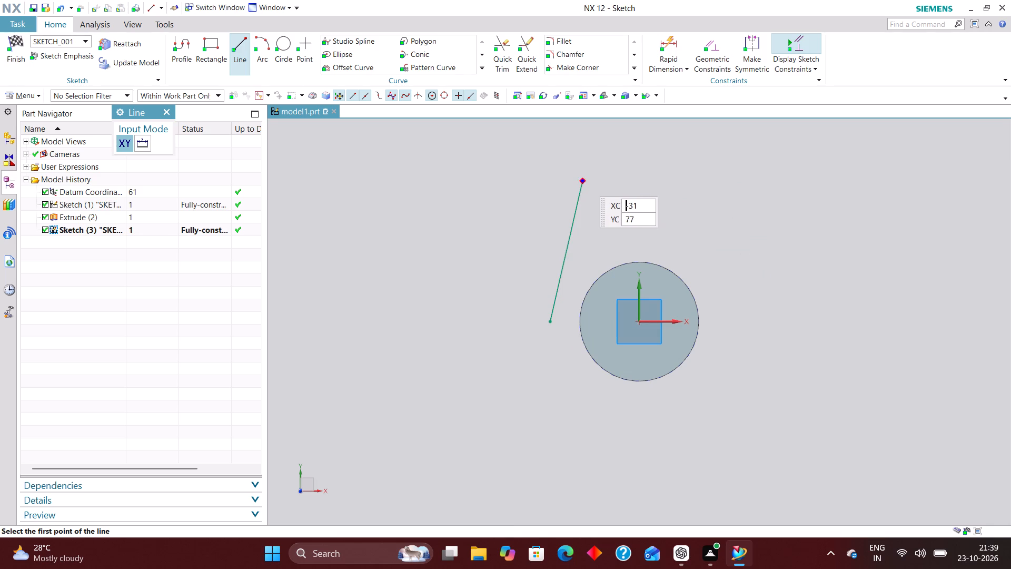
{"action": "left_click", "coordinate": [583, 179]}
{"action": "left_click", "coordinate": [694, 183]}
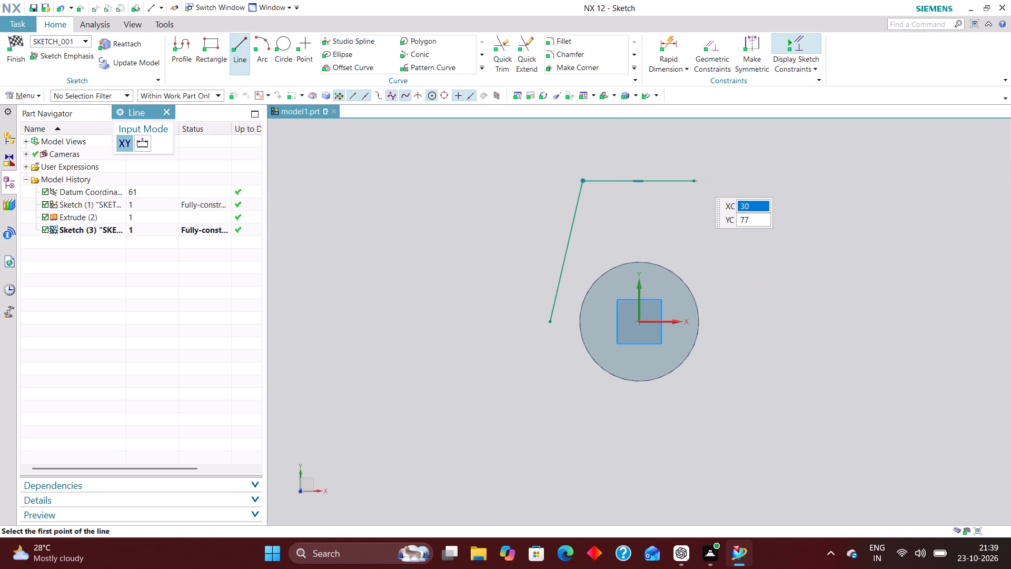
{"action": "left_click", "coordinate": [696, 179]}
{"action": "left_click", "coordinate": [726, 313]}
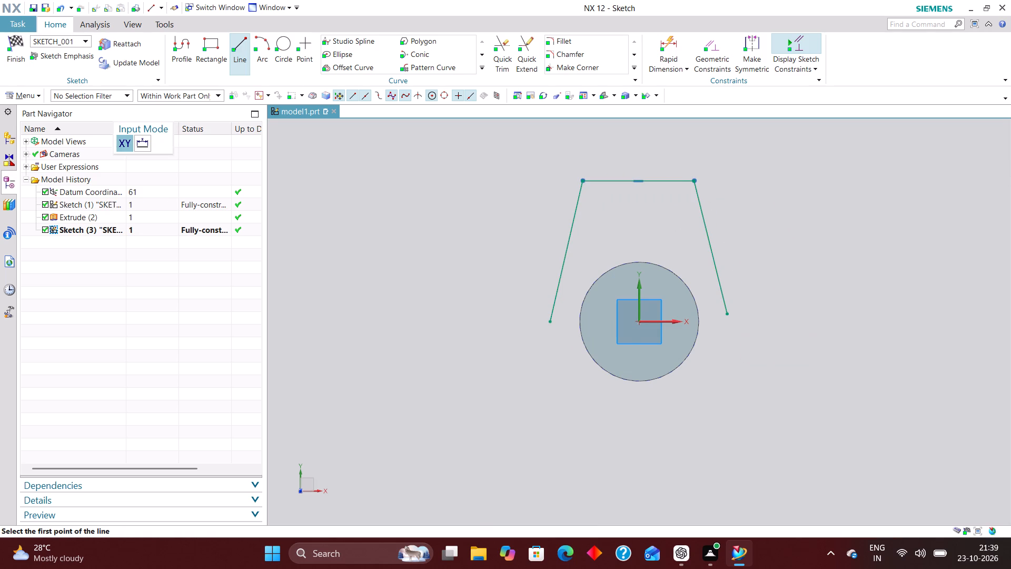
{"action": "left_click", "coordinate": [12, 40]}
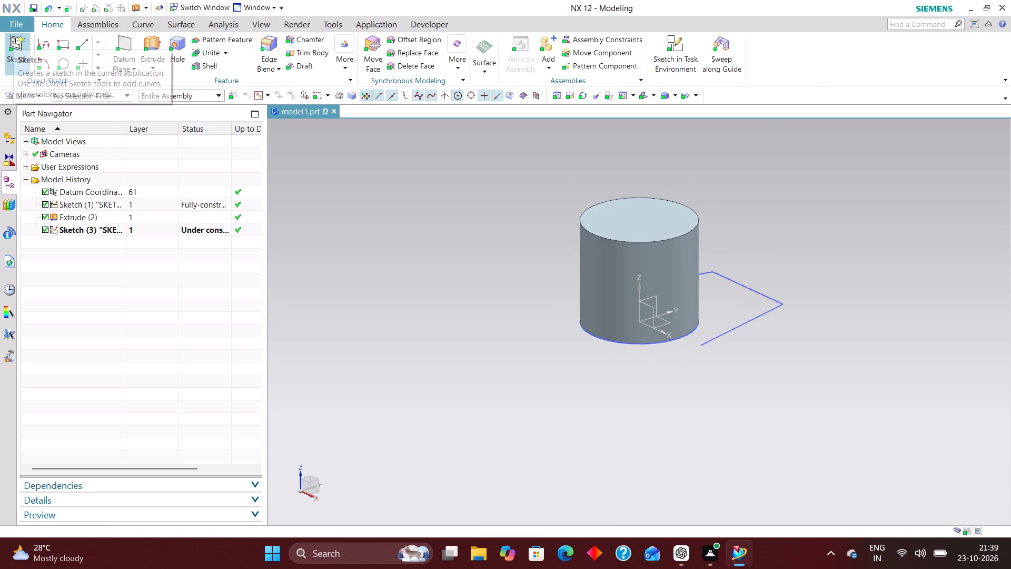
Reopen the three-line profile sketch for editing.
{"action": "left_click", "coordinate": [152, 231]}
{"action": "right_click", "coordinate": [152, 230]}
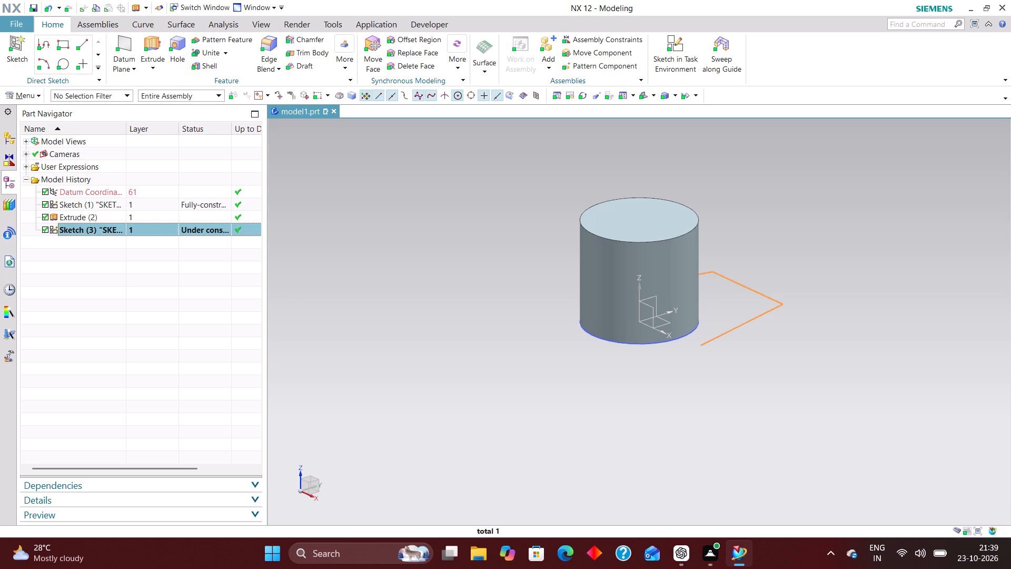
{"action": "left_click", "coordinate": [190, 280]}
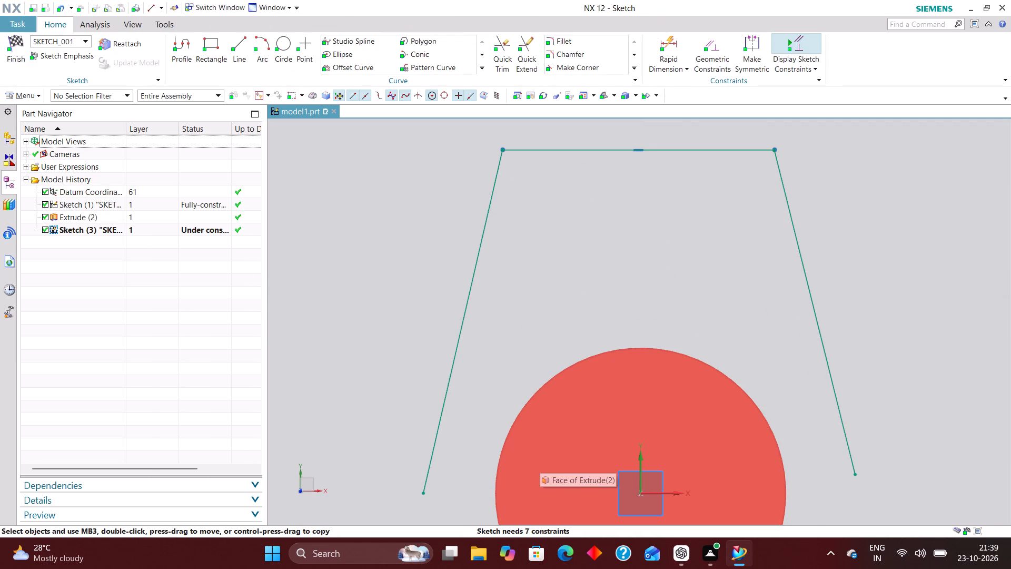
{"action": "scroll", "coordinate": [572, 281], "scroll_direction": "down", "scroll_amount": 3}
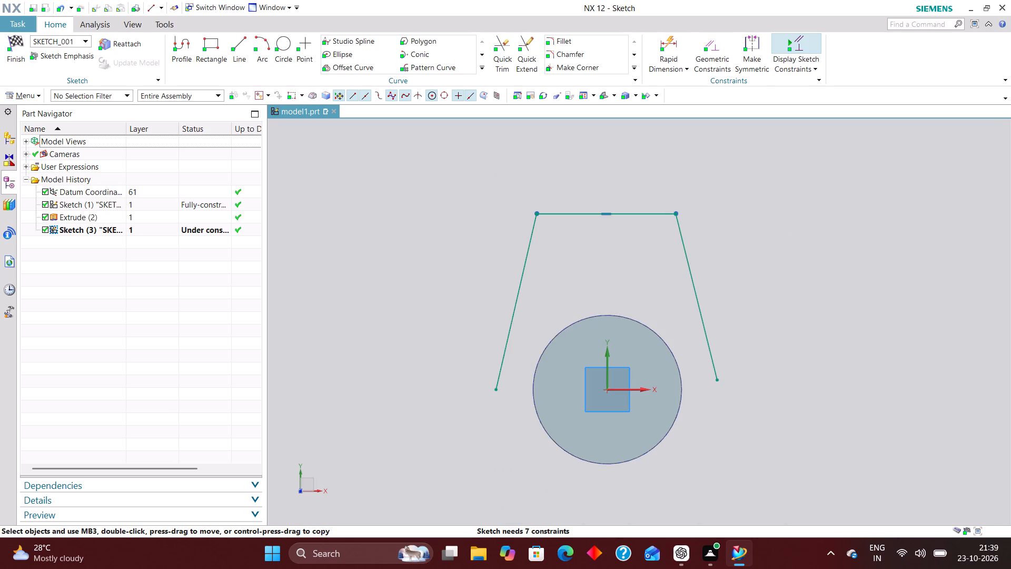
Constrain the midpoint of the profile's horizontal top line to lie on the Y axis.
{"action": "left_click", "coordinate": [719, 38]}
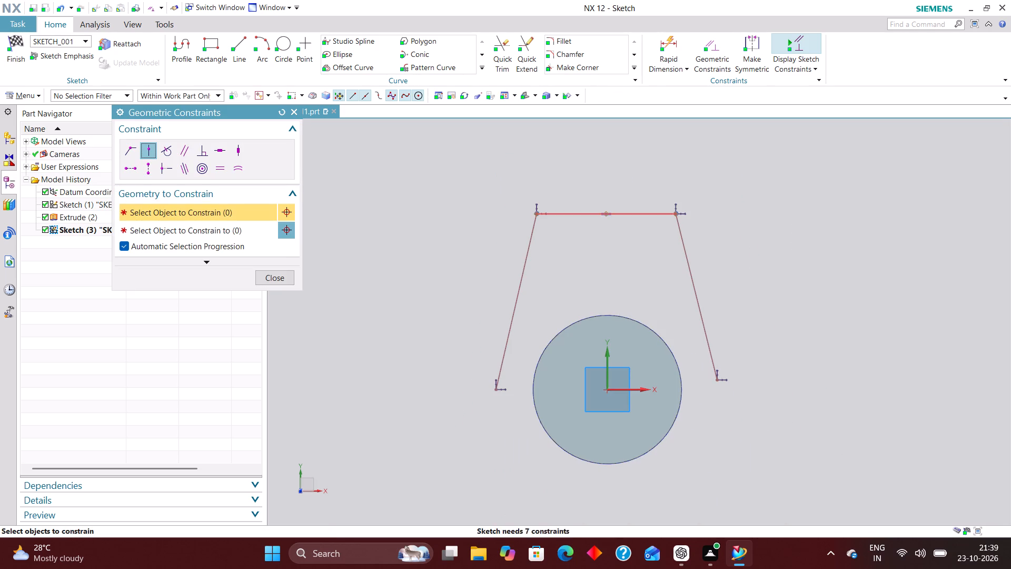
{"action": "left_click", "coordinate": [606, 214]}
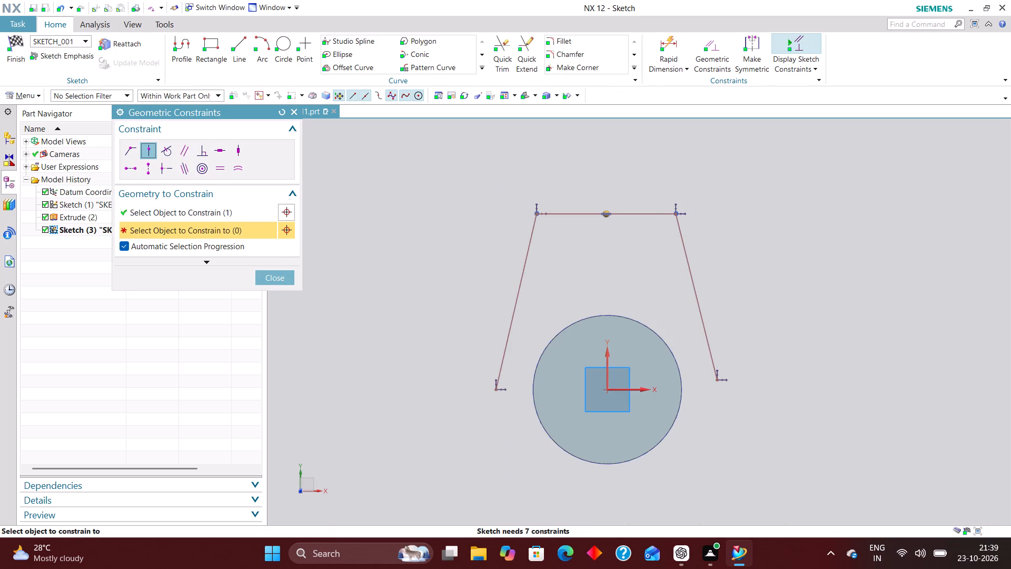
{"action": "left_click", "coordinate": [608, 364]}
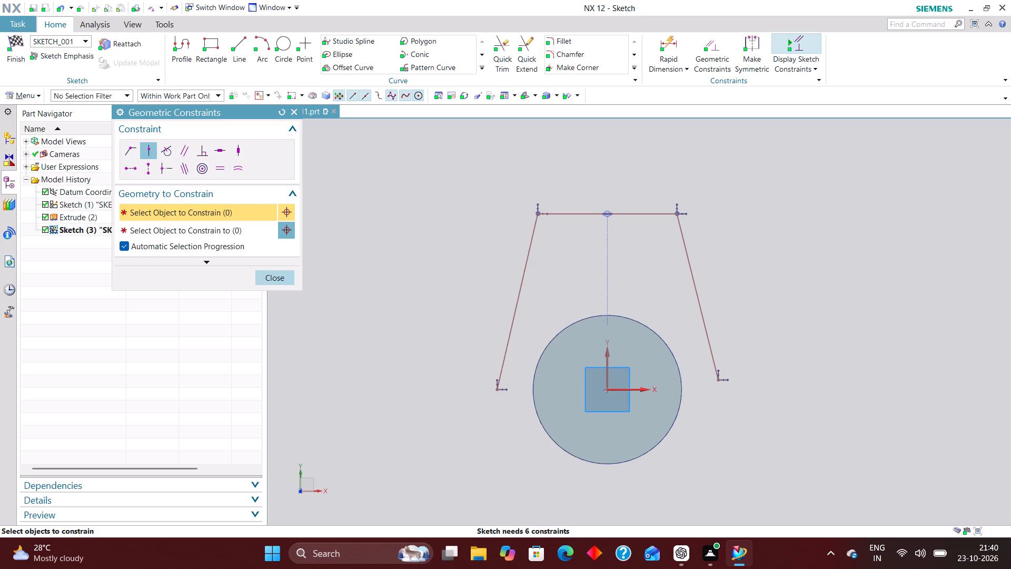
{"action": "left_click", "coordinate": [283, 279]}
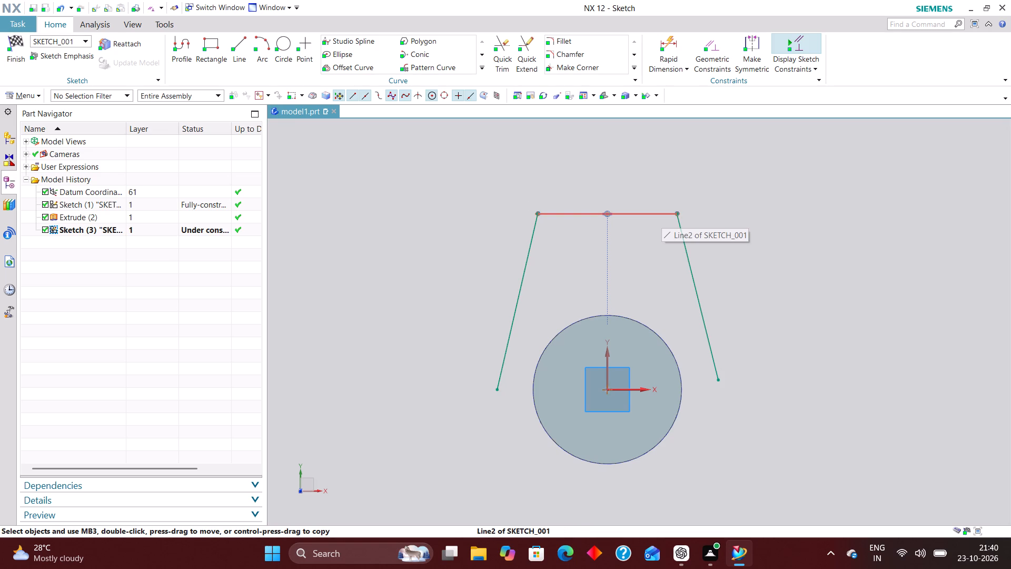
Delete all three lines of the arm profile from the sketch.
{"action": "right_click_drag", "start_coordinate": [658, 211], "coordinate": [589, 208]}
{"action": "right_click_drag", "start_coordinate": [516, 312], "coordinate": [497, 313]}
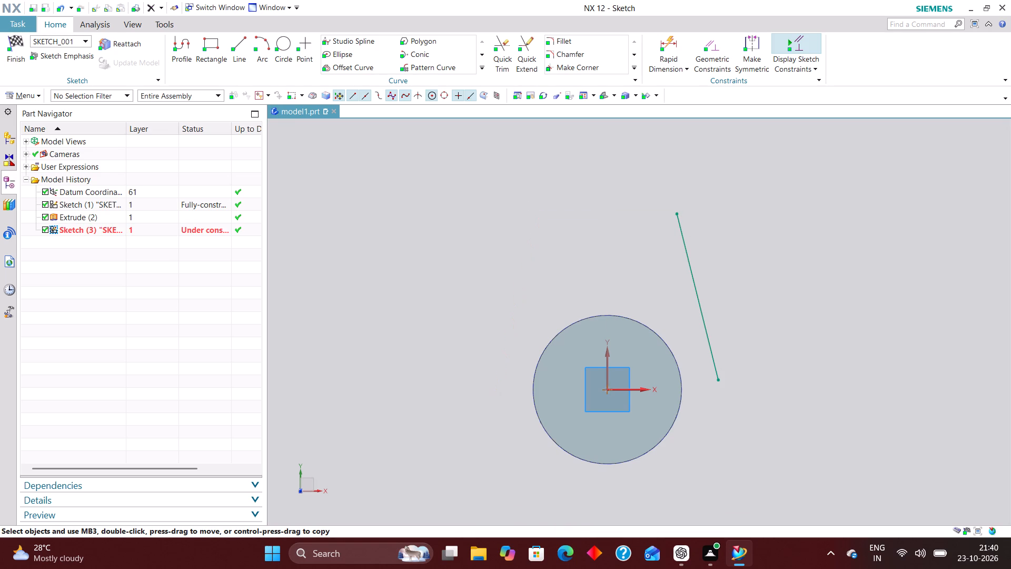
{"action": "right_click_drag", "start_coordinate": [704, 303], "coordinate": [680, 307]}
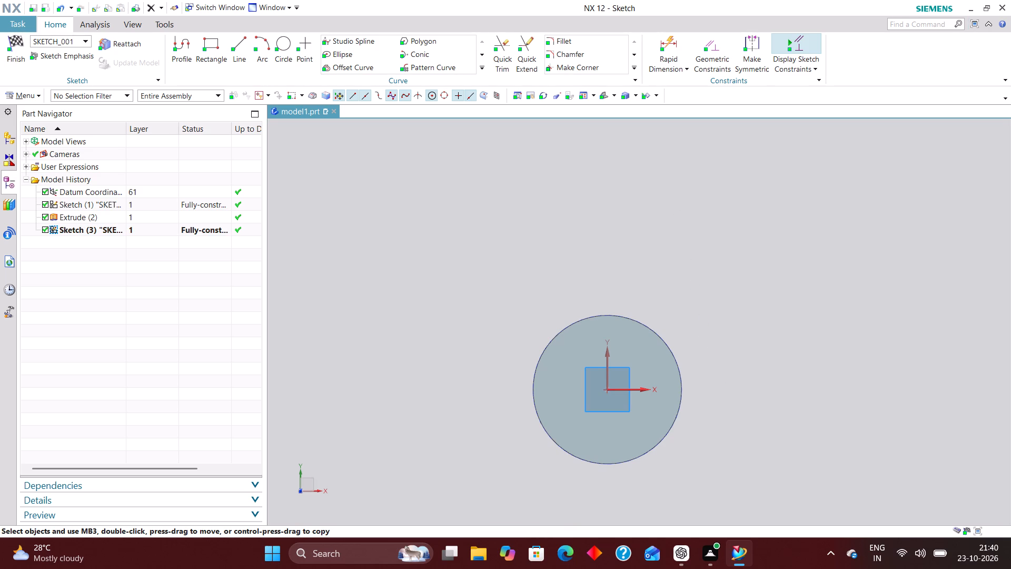
Sketch two small circles above the cylinder, one on each side of the Y axis, the +X one about 23 mm in diameter.
{"action": "left_click", "coordinate": [280, 42]}
{"action": "left_click", "coordinate": [484, 214]}
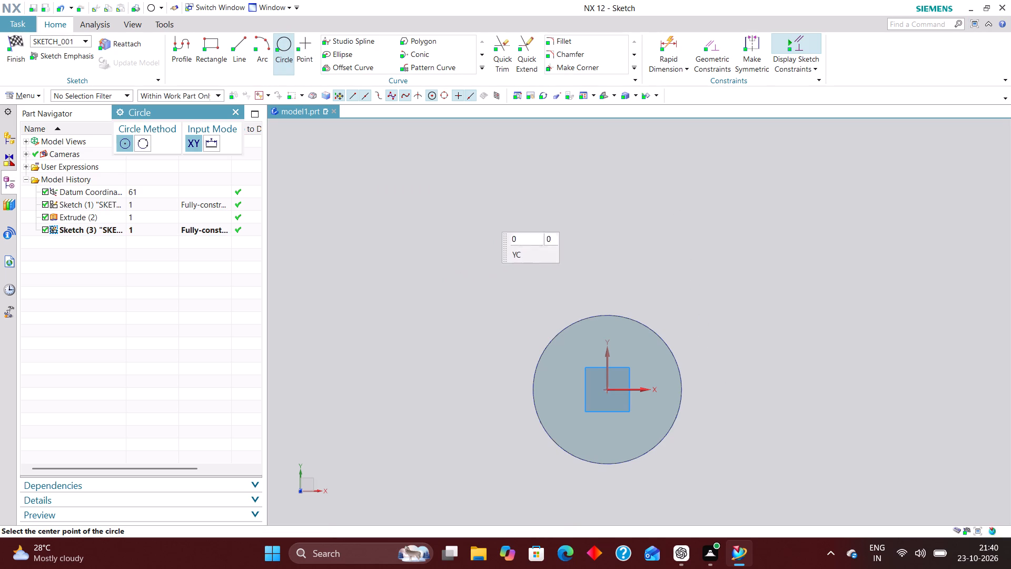
{"action": "left_click", "coordinate": [501, 236]}
{"action": "left_click", "coordinate": [682, 213]}
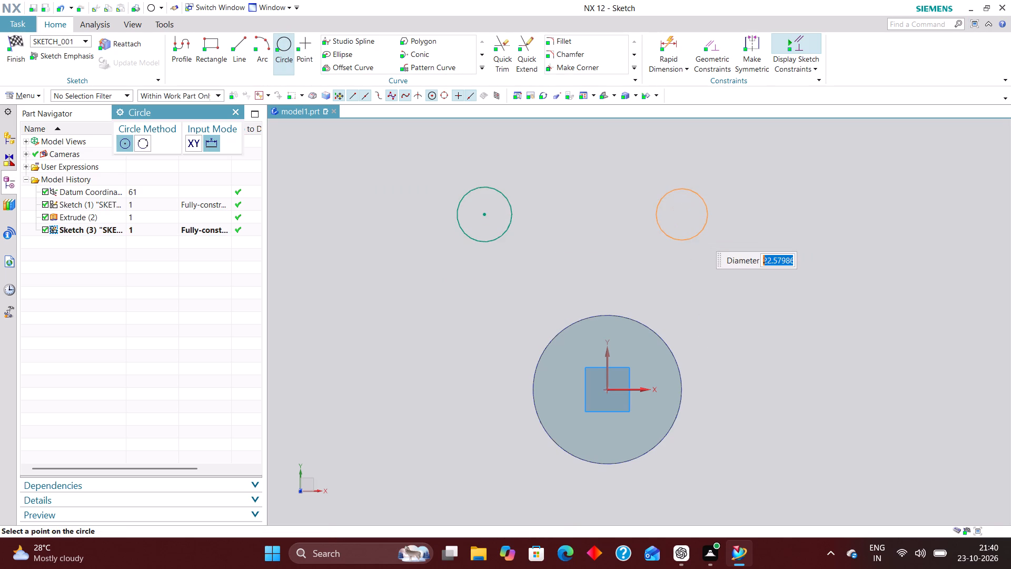
{"action": "left_click", "coordinate": [699, 234]}
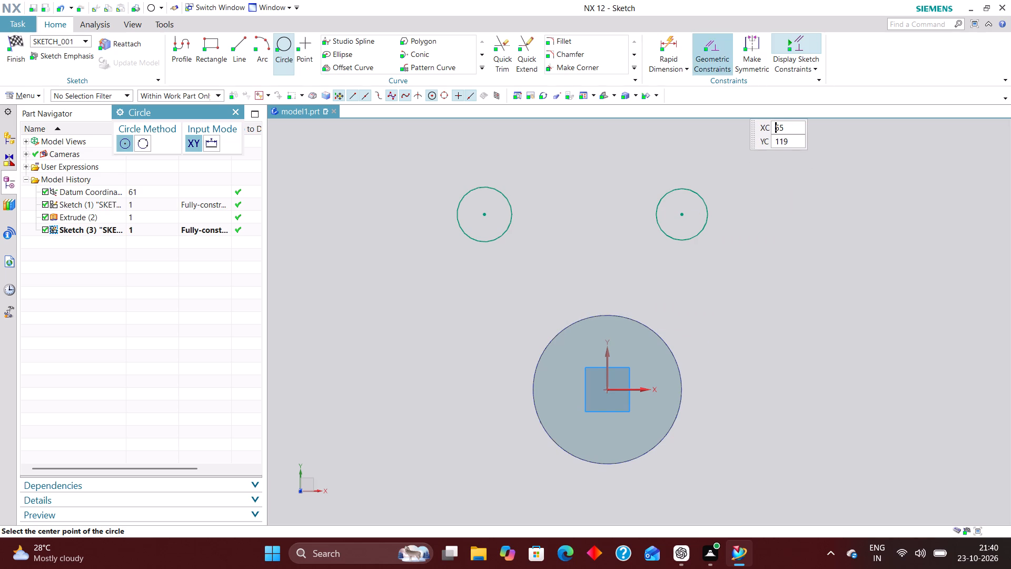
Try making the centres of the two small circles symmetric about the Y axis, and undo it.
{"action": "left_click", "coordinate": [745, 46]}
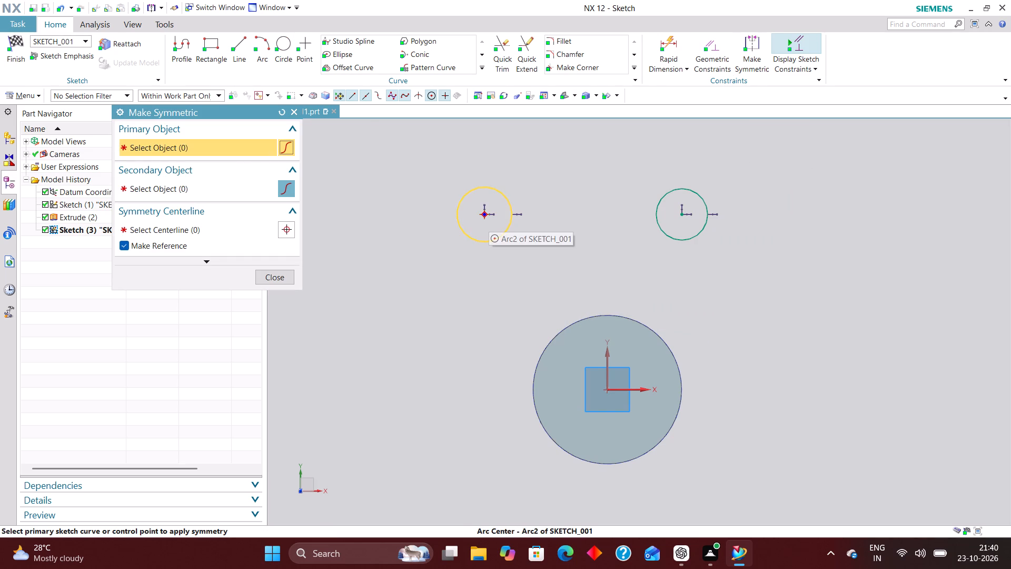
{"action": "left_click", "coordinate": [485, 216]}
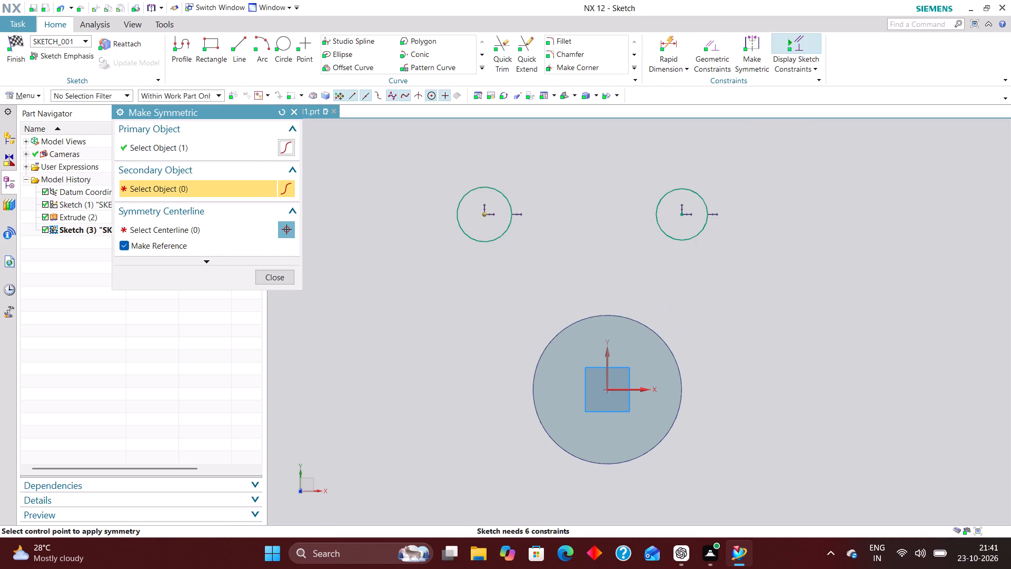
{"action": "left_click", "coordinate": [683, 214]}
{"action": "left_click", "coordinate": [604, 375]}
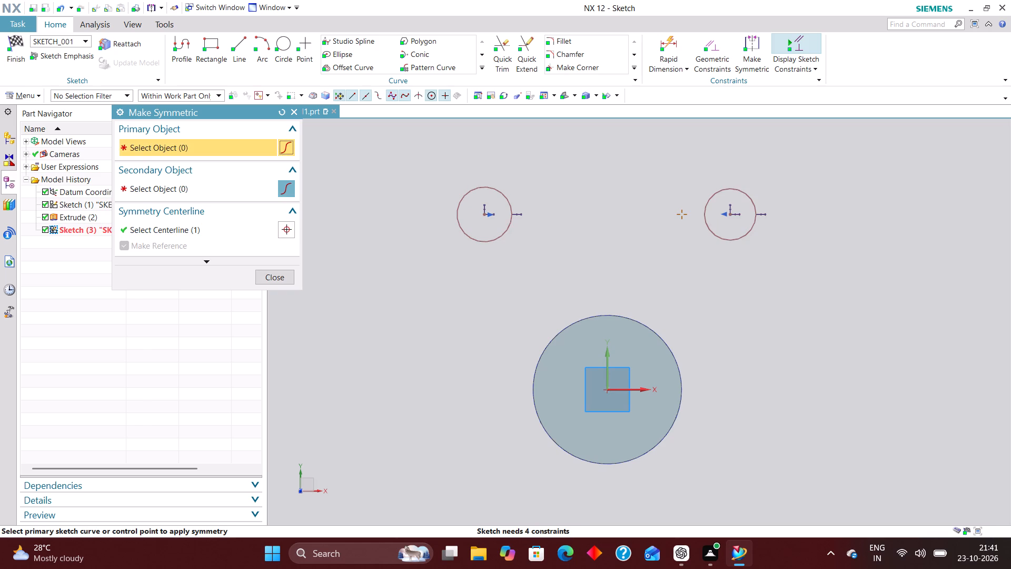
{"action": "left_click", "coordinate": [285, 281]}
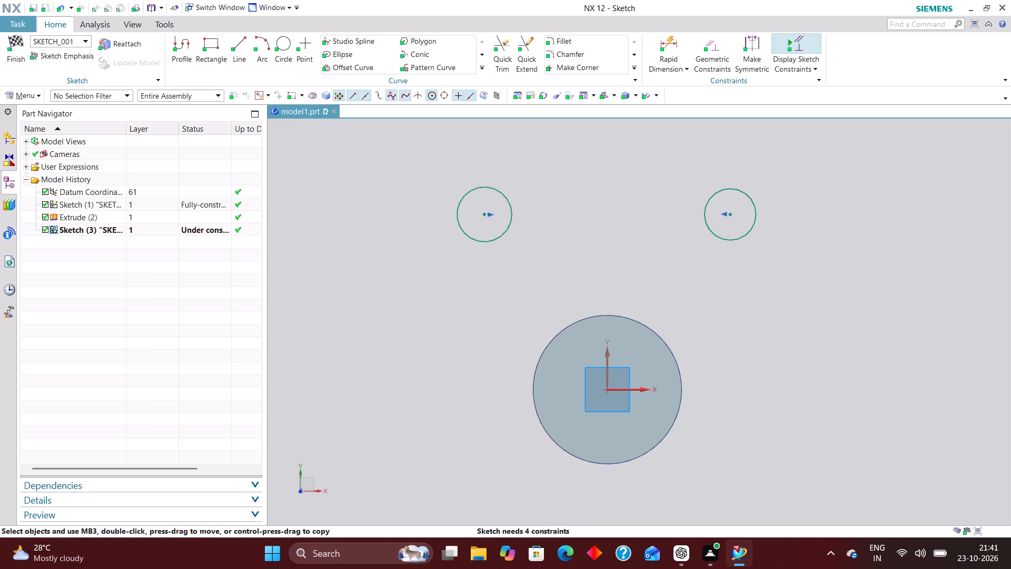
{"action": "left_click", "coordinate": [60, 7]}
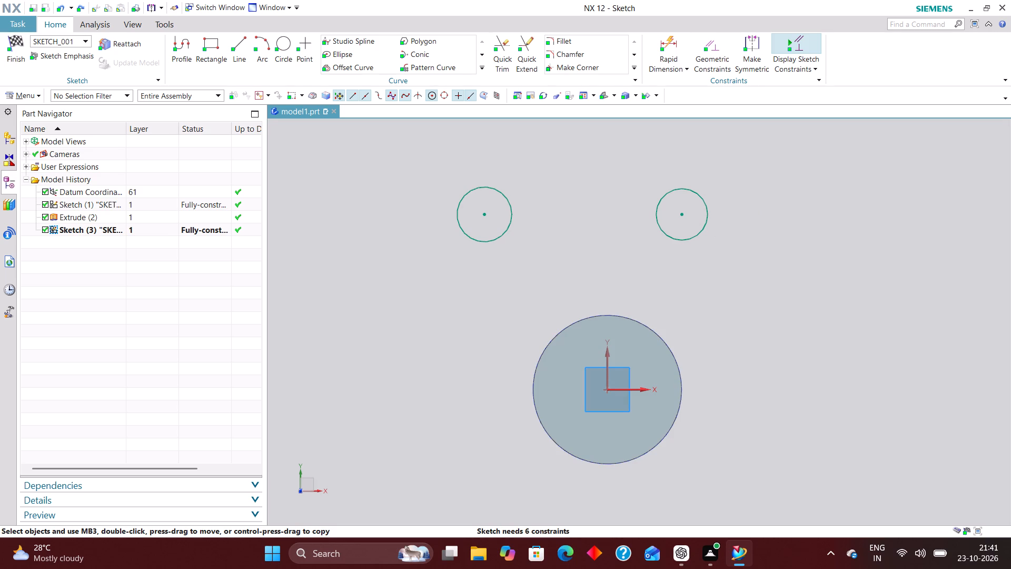
Sketch a 180 mm diameter circle centred on the origin and convert it to a reference circle.
{"action": "left_click", "coordinate": [283, 40]}
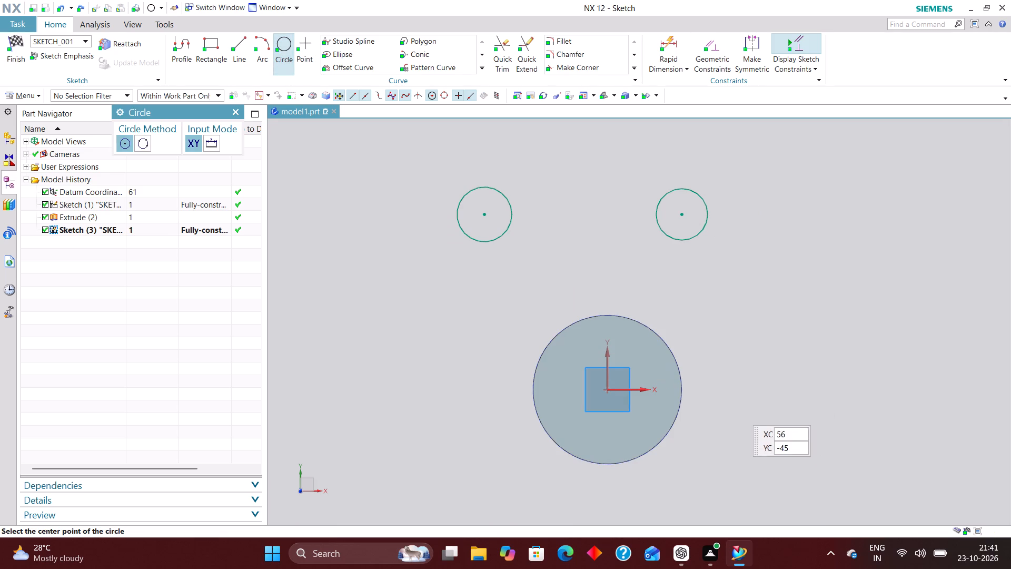
{"action": "left_click", "coordinate": [607, 390]}
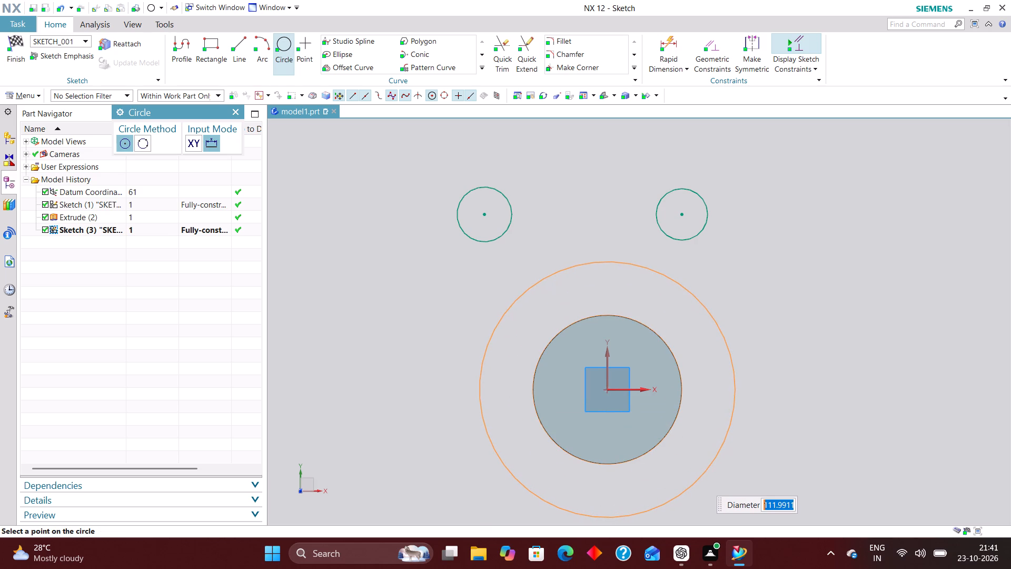
{"action": "scroll", "coordinate": [703, 467], "scroll_direction": "down", "scroll_amount": 1}
{"action": "scroll", "coordinate": [706, 477], "scroll_direction": "up", "scroll_amount": 1}
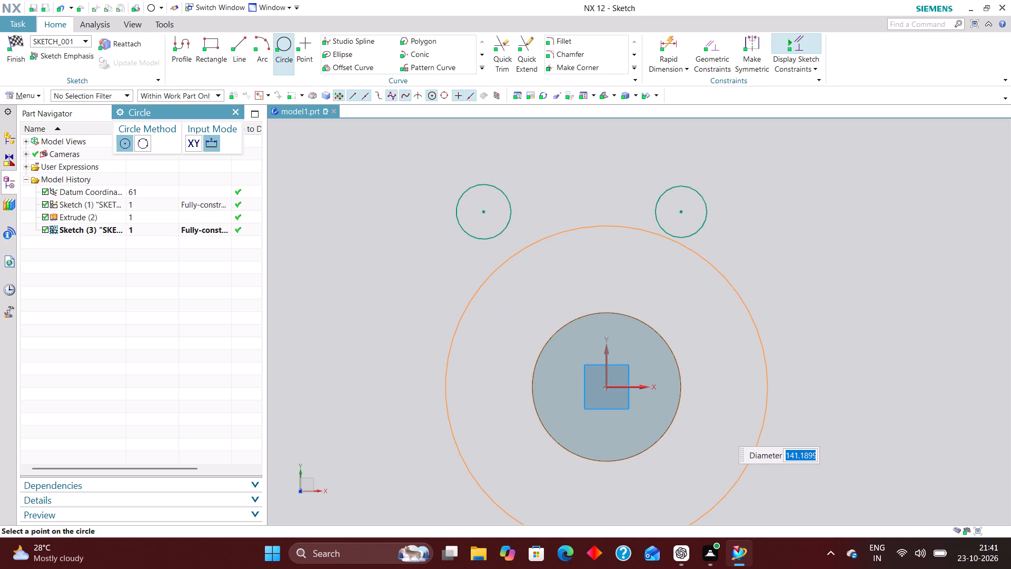
{"action": "type", "text": "180"}
{"action": "key", "text": "Return"}
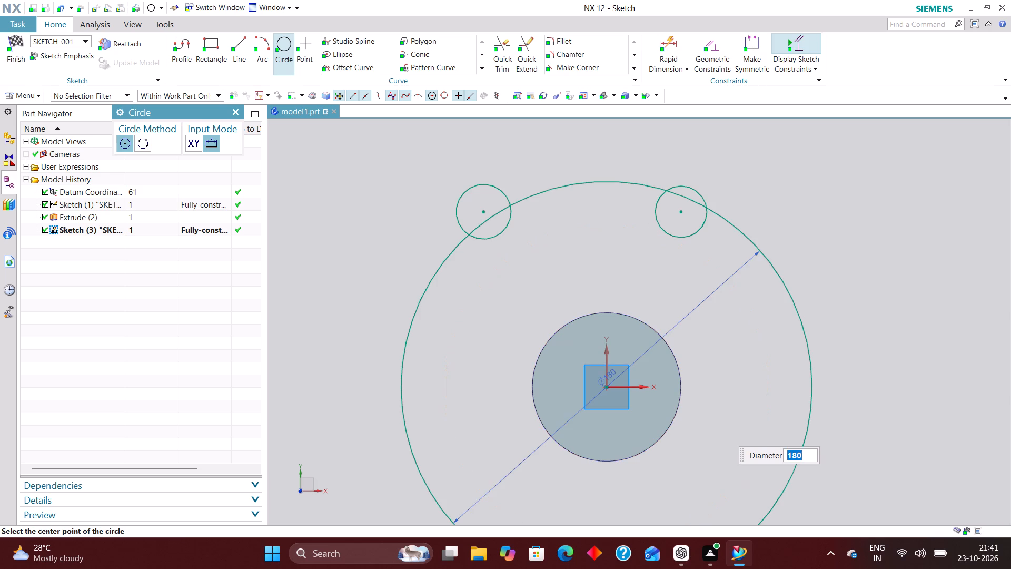
{"action": "left_click", "coordinate": [235, 109]}
{"action": "right_click_drag", "start_coordinate": [601, 182], "coordinate": [647, 266]}
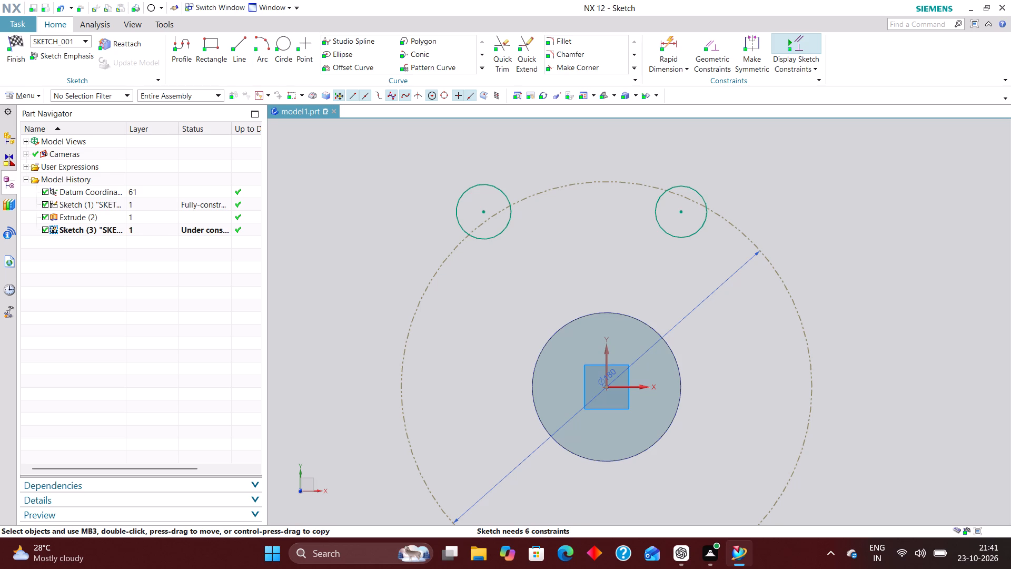
Draw two perpendicular lines from the origin past the reference circle, one on each side of the Y axis, the +X one at about 46°.
{"action": "left_click", "coordinate": [232, 44]}
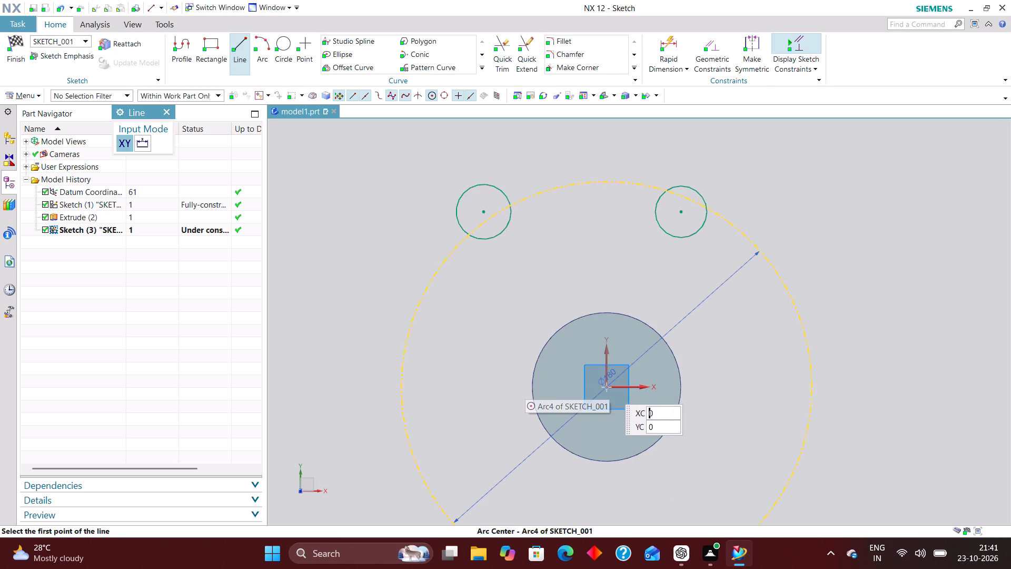
{"action": "left_click", "coordinate": [608, 387]}
{"action": "left_click", "coordinate": [365, 150]}
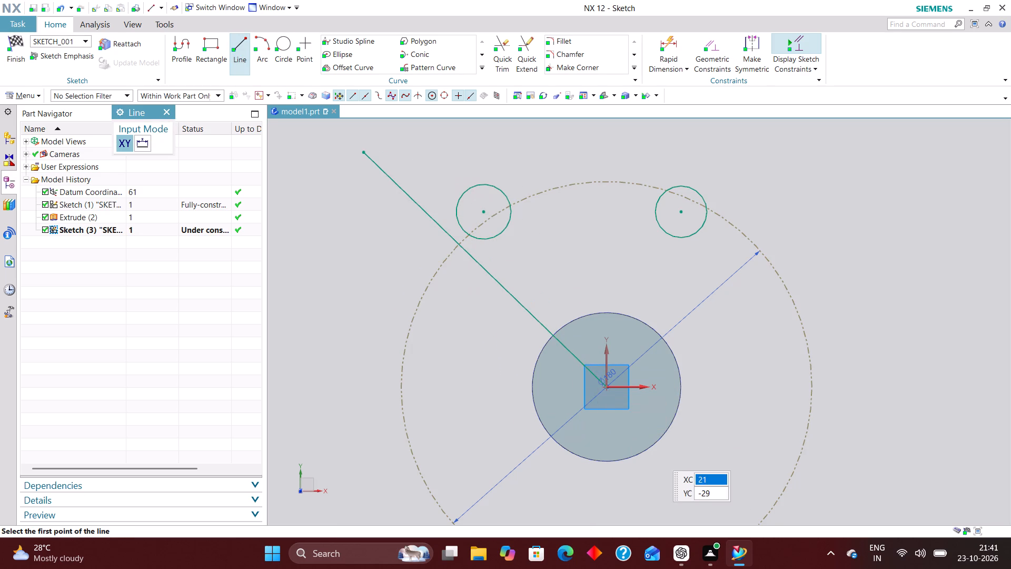
{"action": "left_click", "coordinate": [609, 386]}
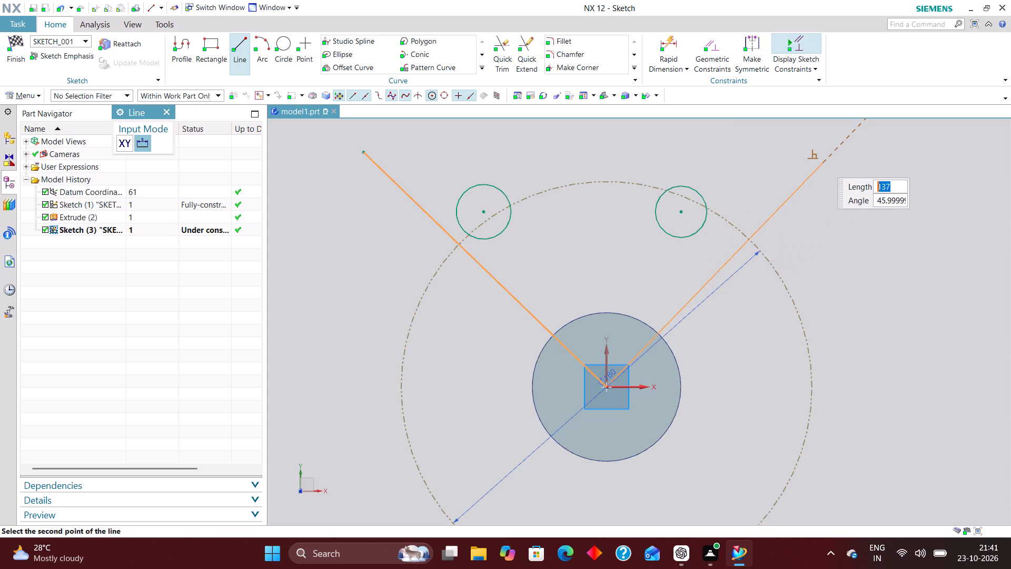
{"action": "left_click", "coordinate": [820, 160]}
Add a 30° angular dimension between the line on the -X side and the Y axis.
{"action": "left_click", "coordinate": [667, 43]}
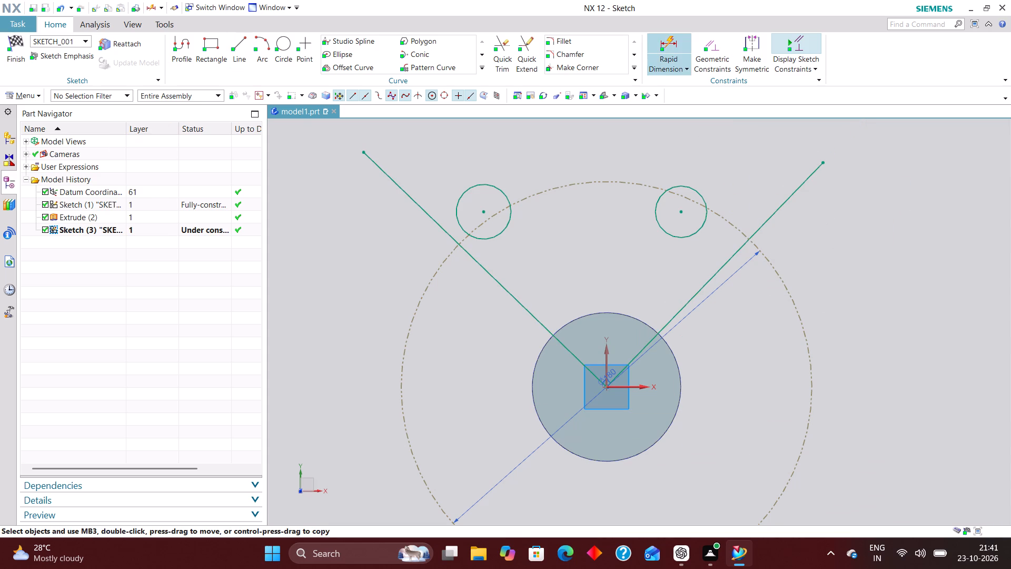
{"action": "left_click", "coordinate": [255, 259]}
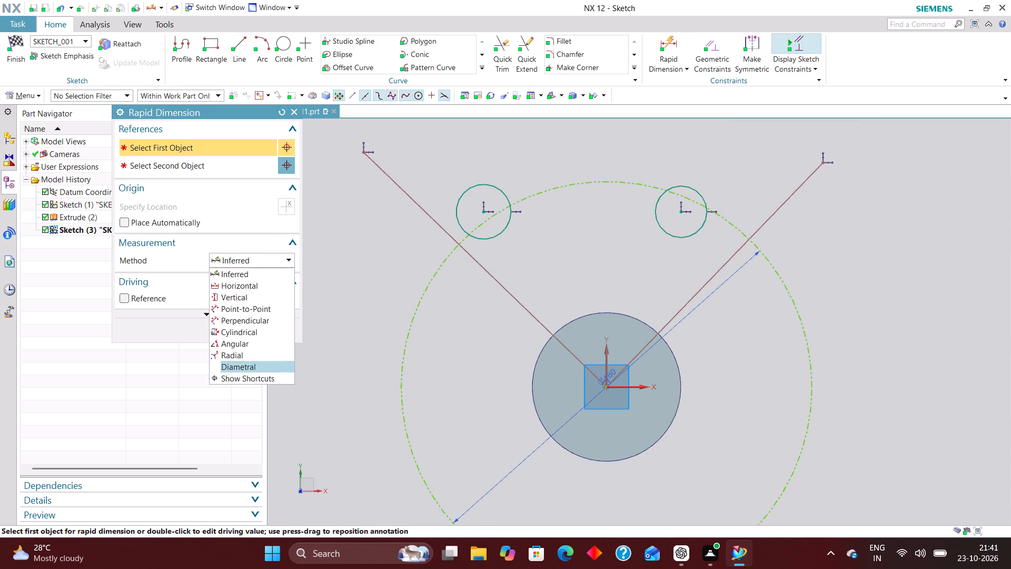
{"action": "left_click", "coordinate": [253, 341]}
{"action": "left_click", "coordinate": [576, 358]}
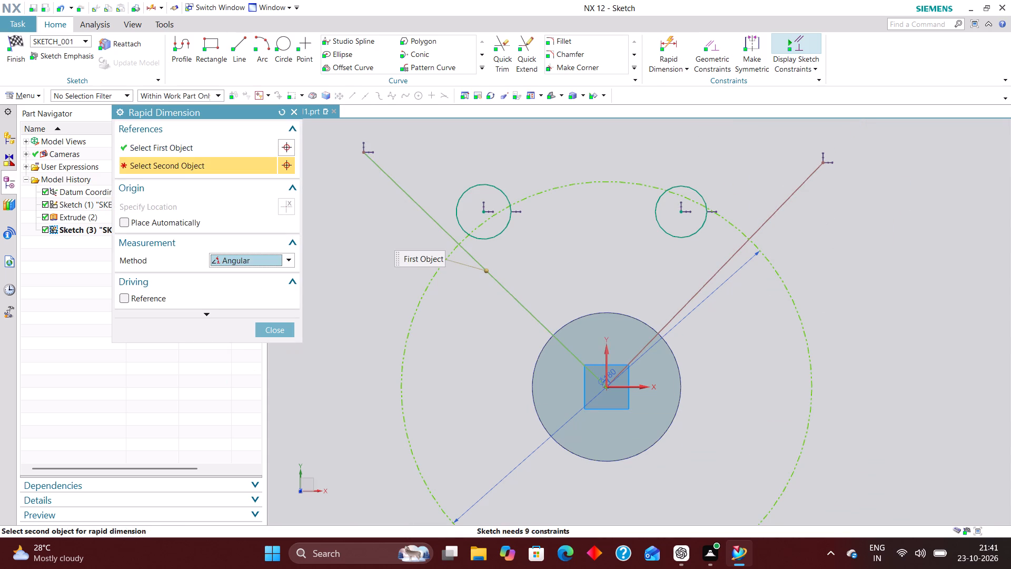
{"action": "left_click", "coordinate": [606, 358]}
{"action": "left_click", "coordinate": [559, 231]}
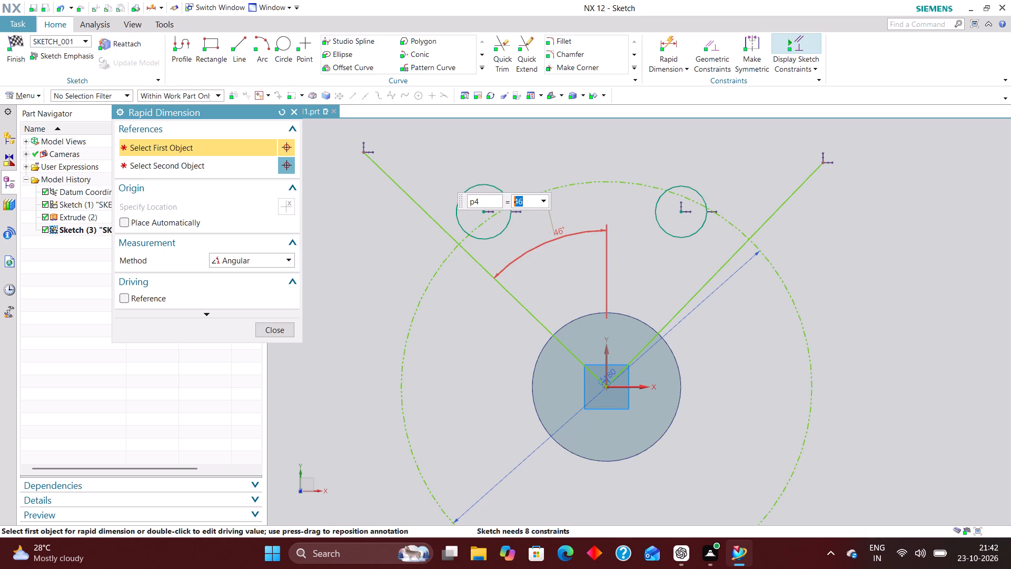
{"action": "type", "text": "30"}
{"action": "key", "text": "Return"}
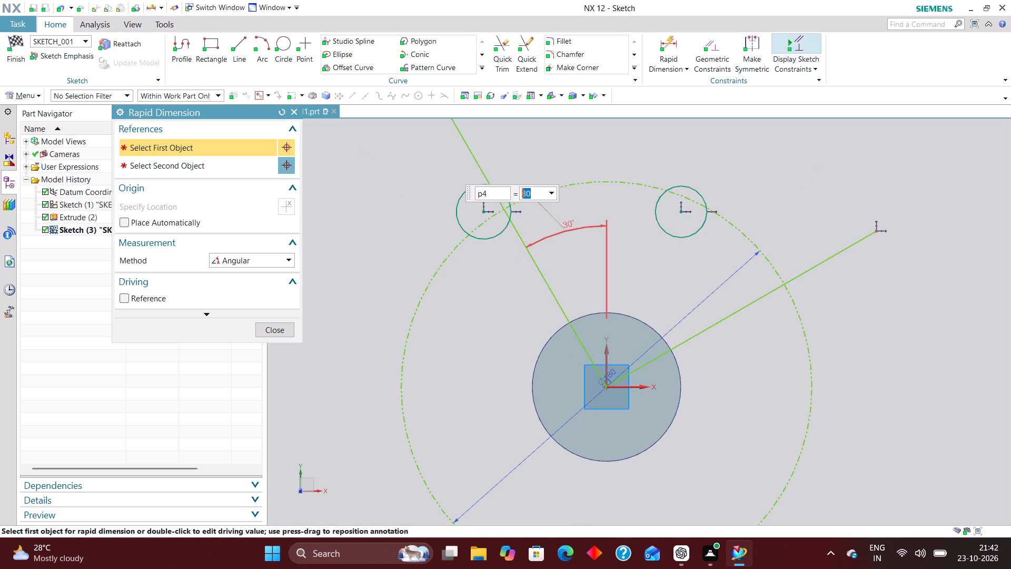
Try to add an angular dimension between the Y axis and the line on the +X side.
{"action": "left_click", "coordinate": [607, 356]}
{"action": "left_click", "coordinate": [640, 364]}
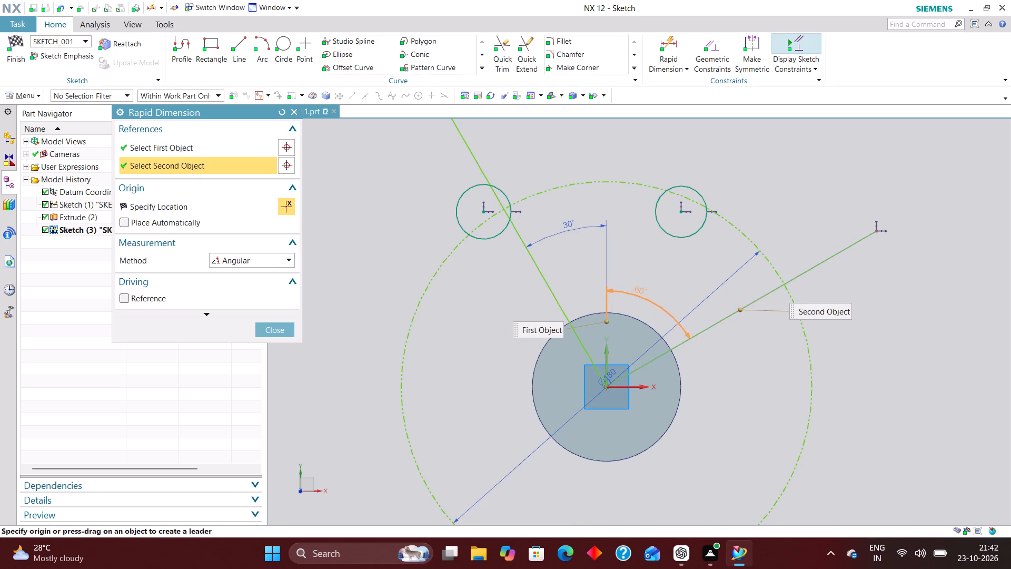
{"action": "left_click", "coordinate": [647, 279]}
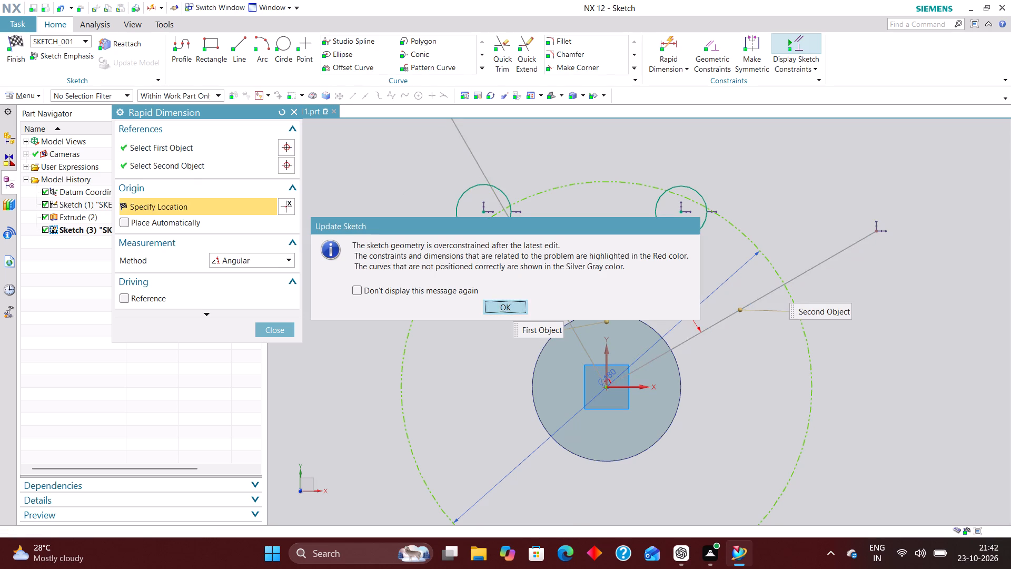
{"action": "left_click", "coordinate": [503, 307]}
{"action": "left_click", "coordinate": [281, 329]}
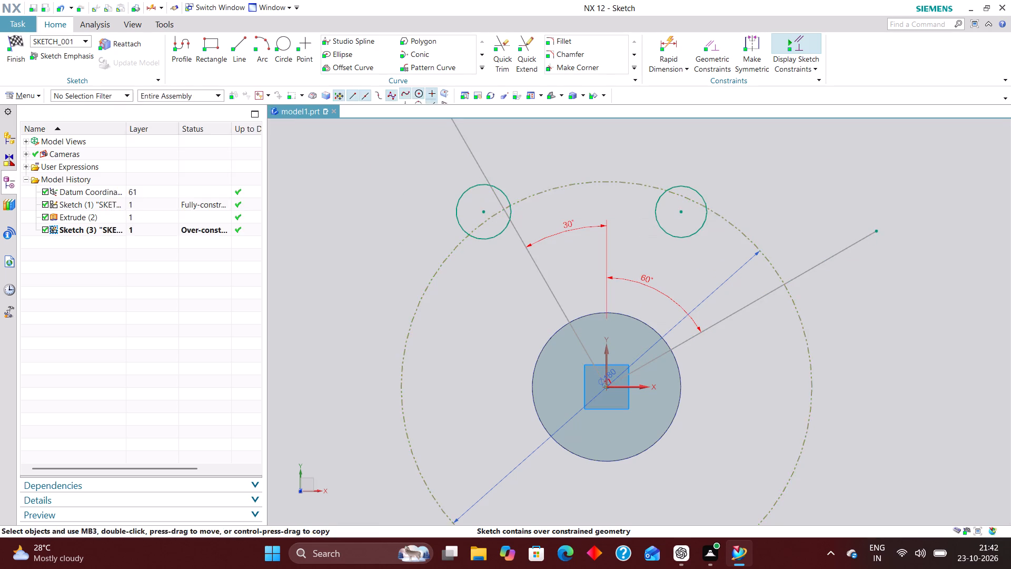
Delete the line on the +X side of the Y axis together with its angular dimension.
{"action": "scroll", "coordinate": [697, 330], "scroll_direction": "up", "scroll_amount": 2}
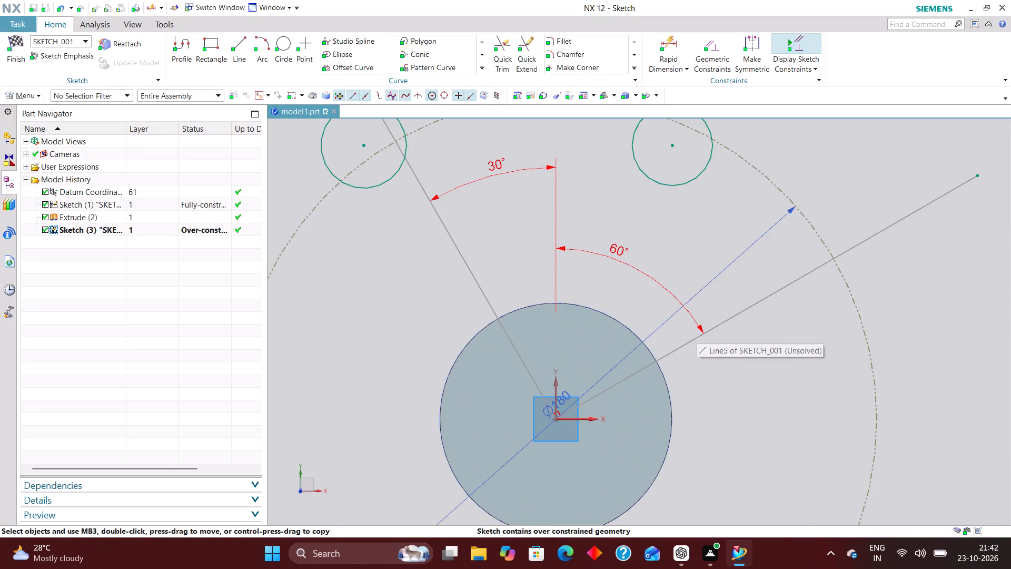
{"action": "right_click_drag", "start_coordinate": [691, 341], "coordinate": [609, 333]}
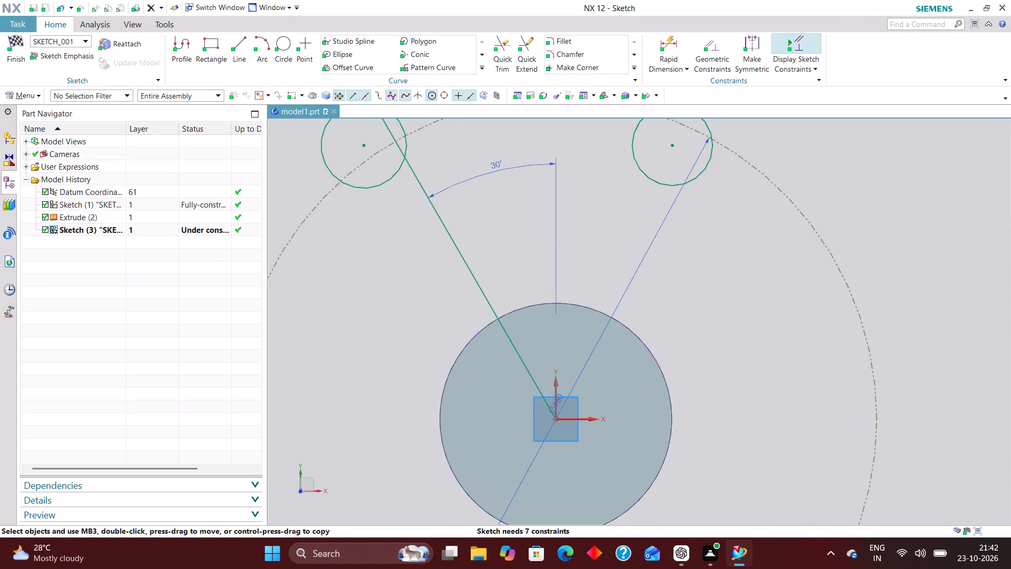
Draw a line from the origin past the reference circle on the +X side, about 32° from the Y axis.
{"action": "left_click", "coordinate": [240, 41]}
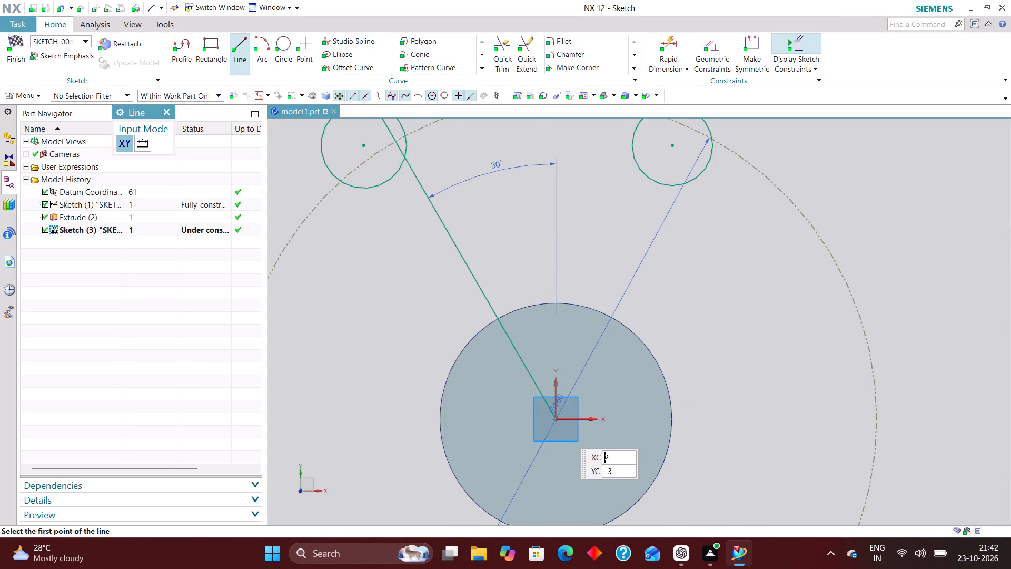
{"action": "left_click", "coordinate": [557, 419]}
{"action": "scroll", "coordinate": [638, 344], "scroll_direction": "down", "scroll_amount": 2}
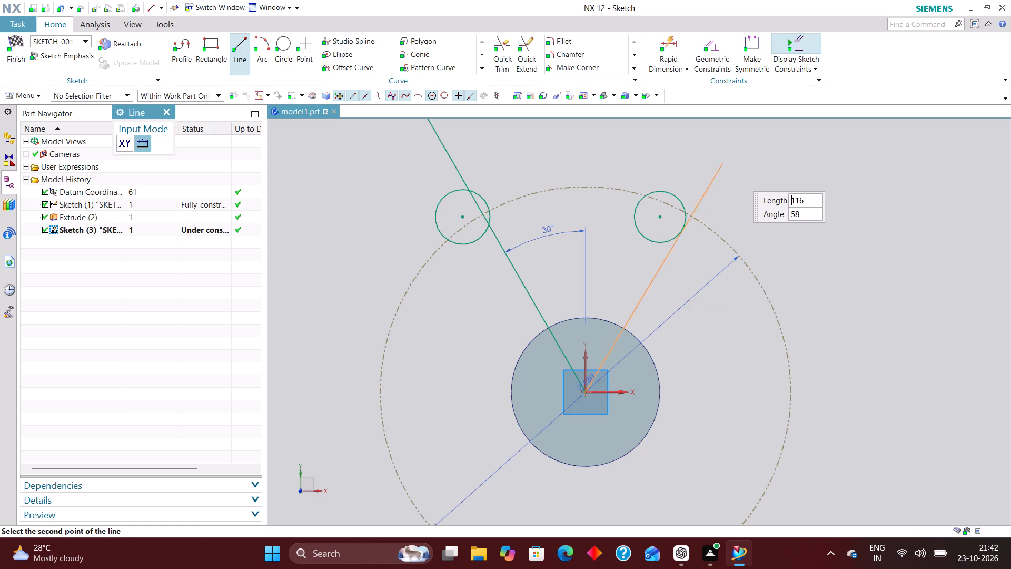
{"action": "scroll", "coordinate": [695, 250], "scroll_direction": "down", "scroll_amount": 3}
{"action": "scroll", "coordinate": [710, 198], "scroll_direction": "up", "scroll_amount": 3}
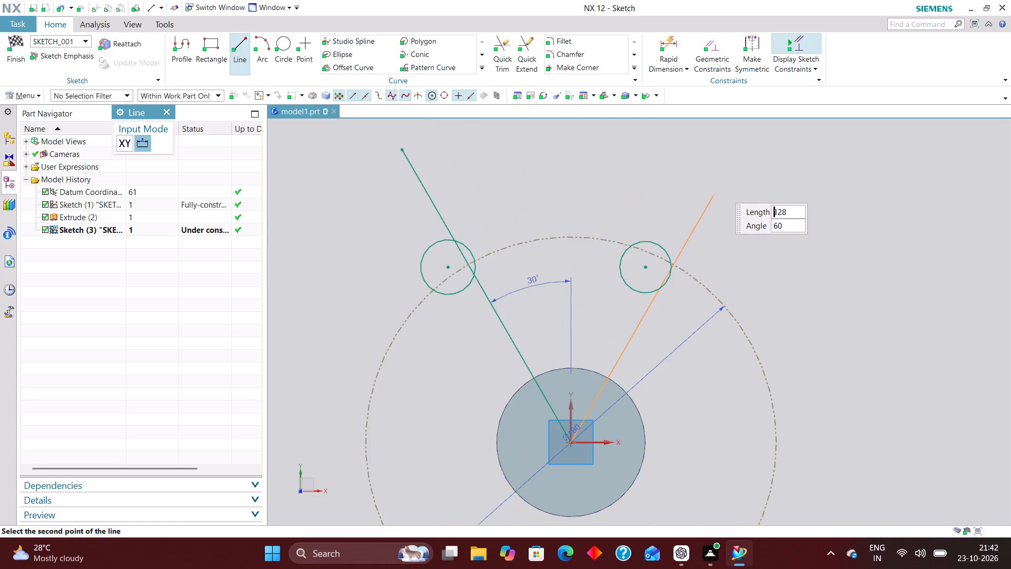
{"action": "left_click", "coordinate": [738, 179]}
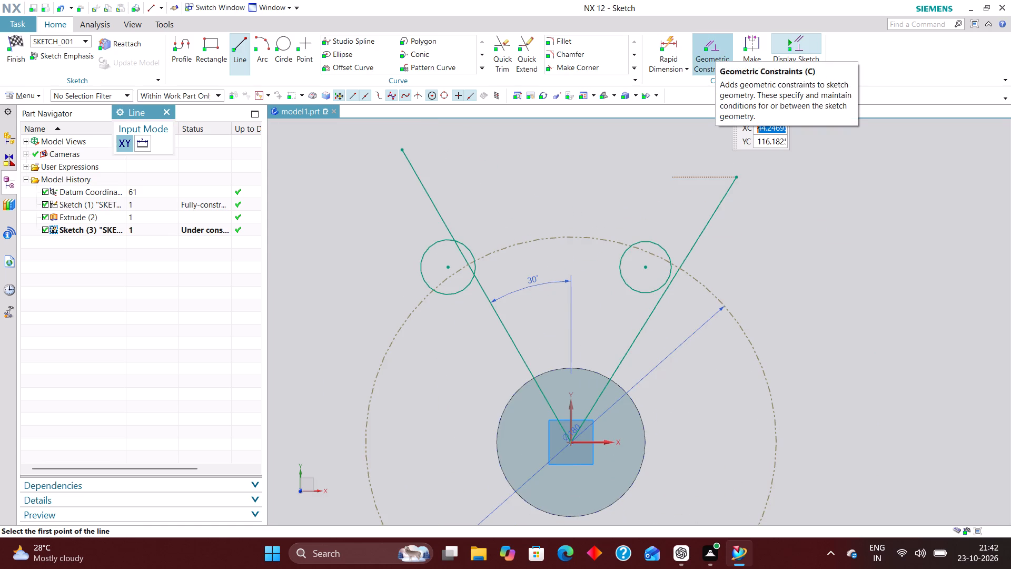
Add a 30° angular dimension between the Y axis and the line on the +X side.
{"action": "left_click", "coordinate": [715, 49]}
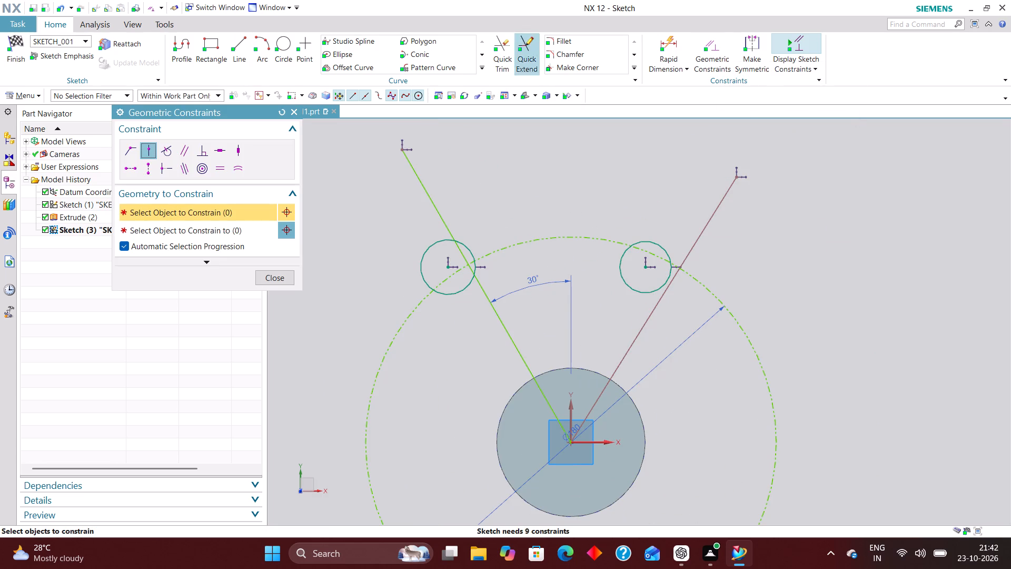
{"action": "left_click", "coordinate": [673, 41]}
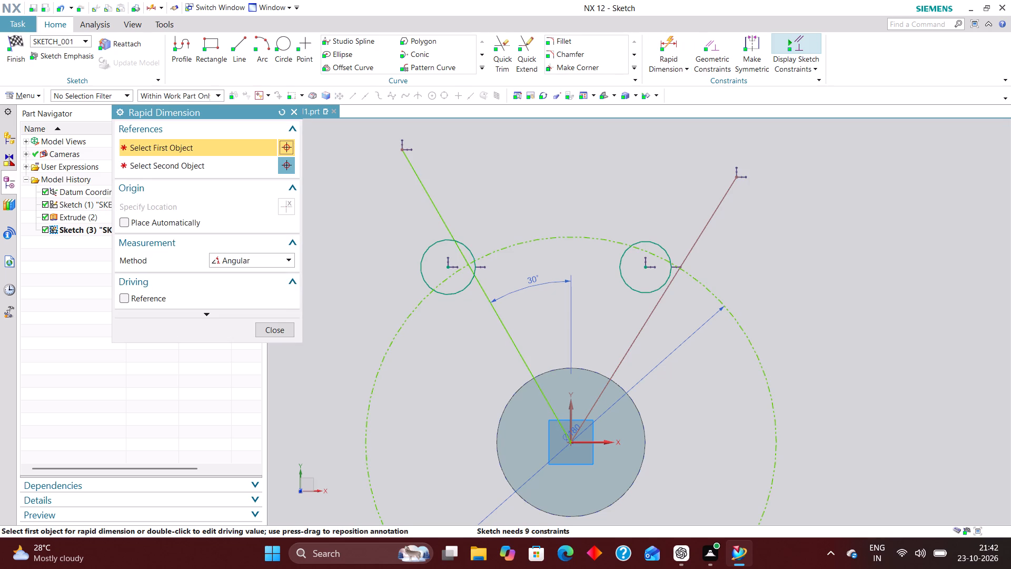
{"action": "left_click", "coordinate": [570, 412]}
{"action": "left_click", "coordinate": [594, 398]}
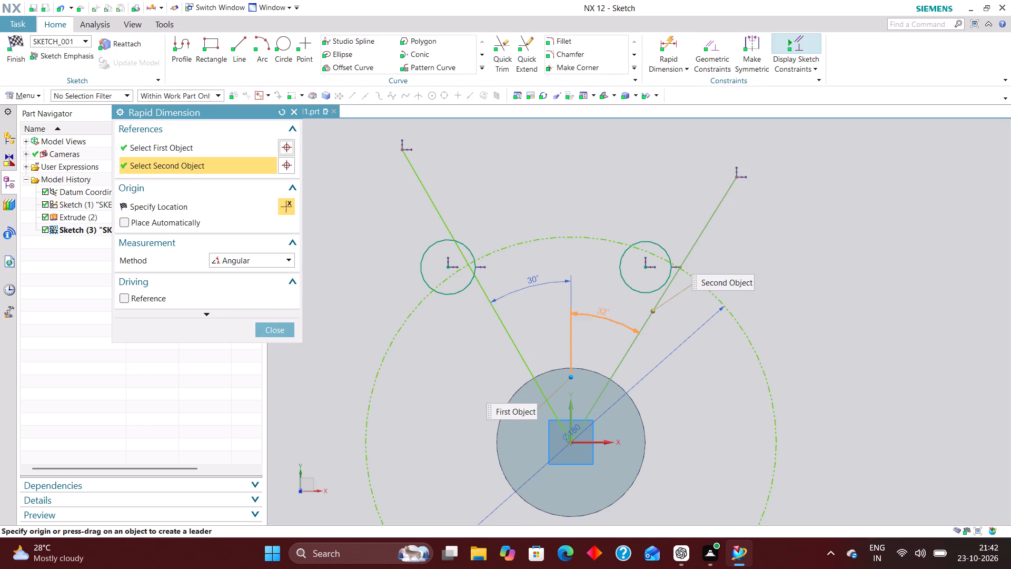
{"action": "left_click", "coordinate": [601, 283]}
{"action": "type", "text": "30"}
{"action": "key", "text": "Return"}
{"action": "left_click", "coordinate": [265, 328]}
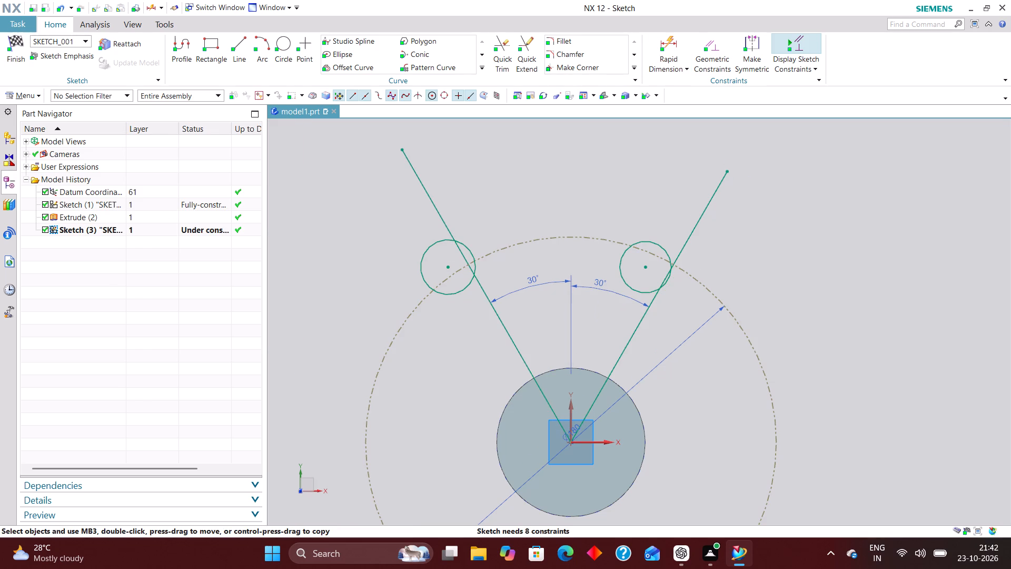
Convert both angled lines to reference lines.
{"action": "right_click_drag", "start_coordinate": [511, 340], "coordinate": [579, 395]}
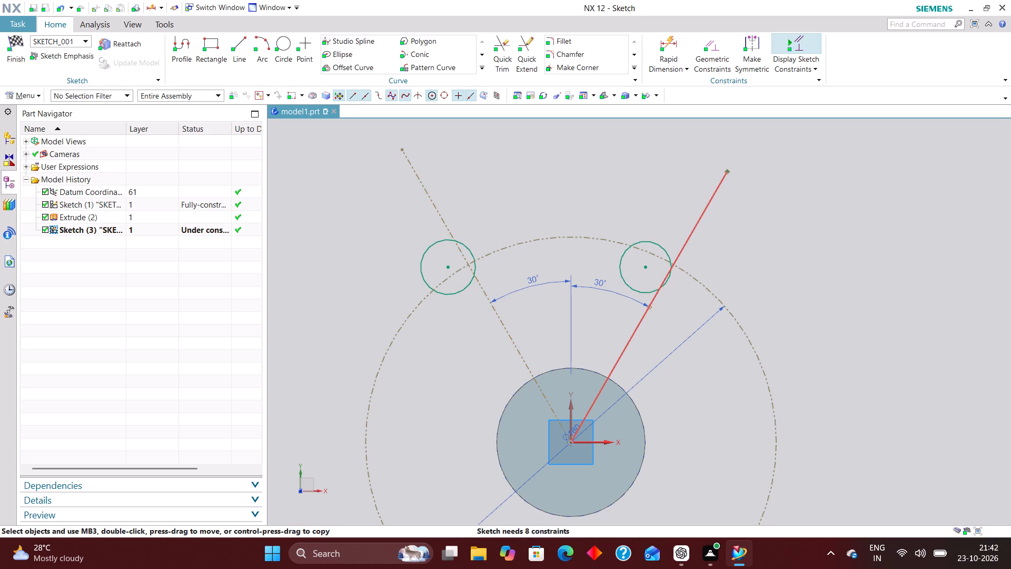
{"action": "right_click_drag", "start_coordinate": [628, 339], "coordinate": [662, 377]}
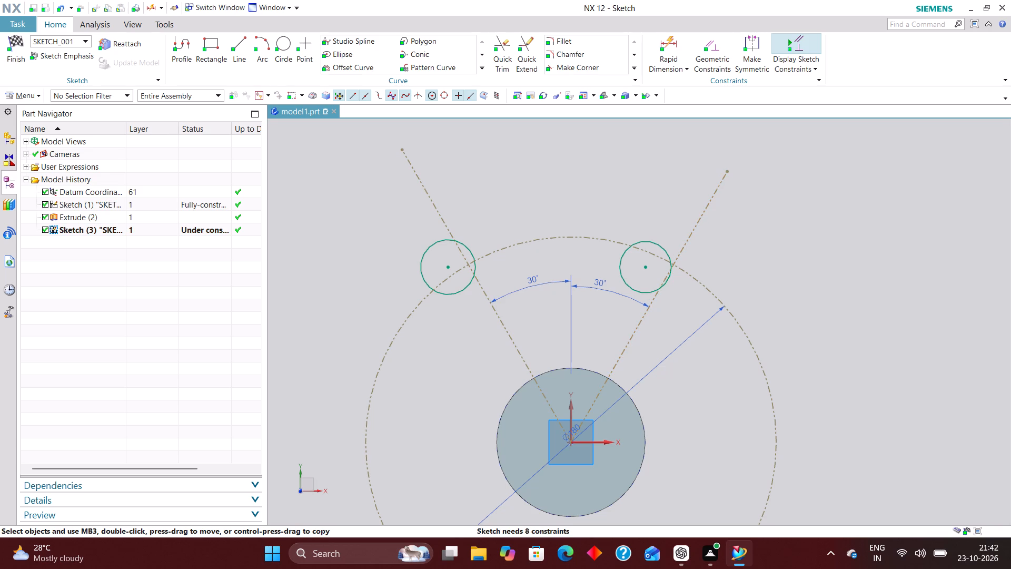
Constrain the centre of each small circle onto its angled reference line and onto the 180 mm reference circle.
{"action": "left_click", "coordinate": [722, 51]}
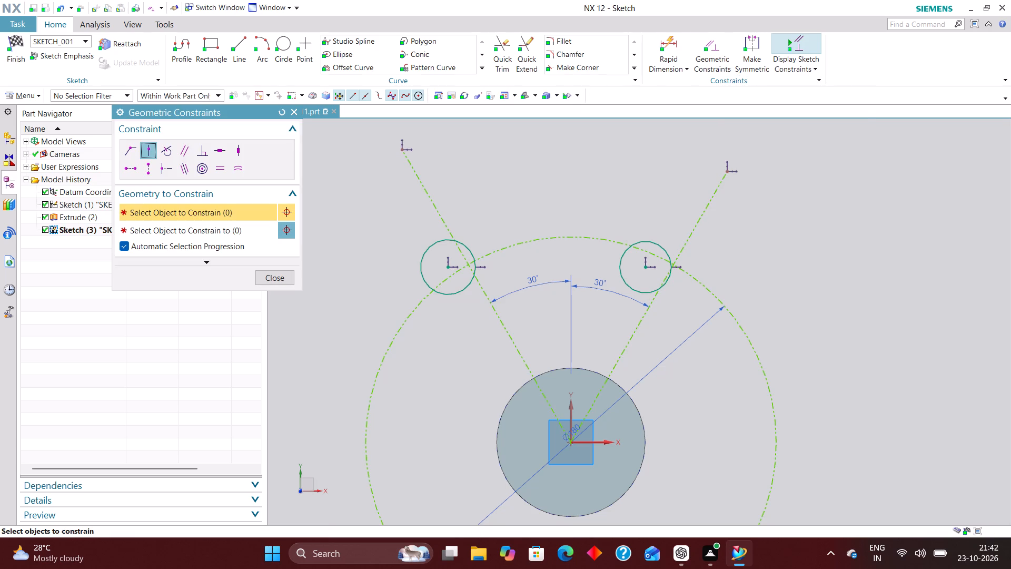
{"action": "left_click", "coordinate": [447, 263]}
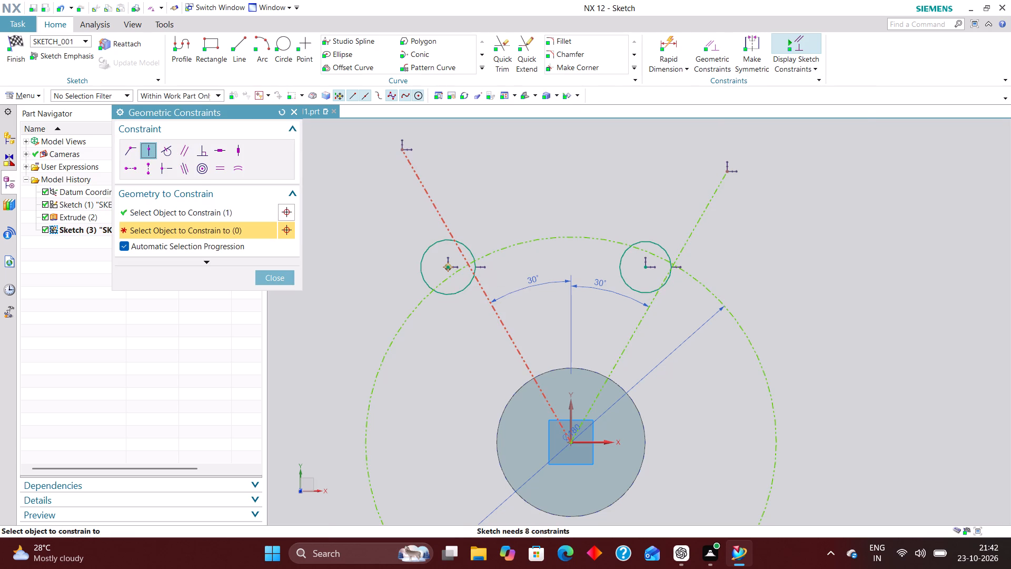
{"action": "left_click", "coordinate": [436, 205]}
{"action": "left_click", "coordinate": [462, 258]}
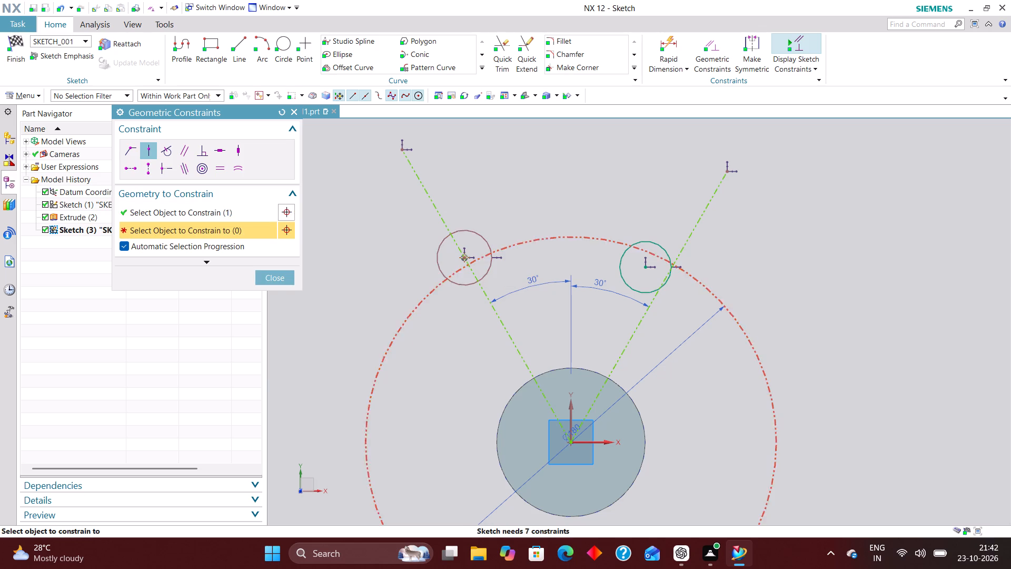
{"action": "left_click", "coordinate": [505, 250]}
{"action": "left_click", "coordinate": [645, 265]}
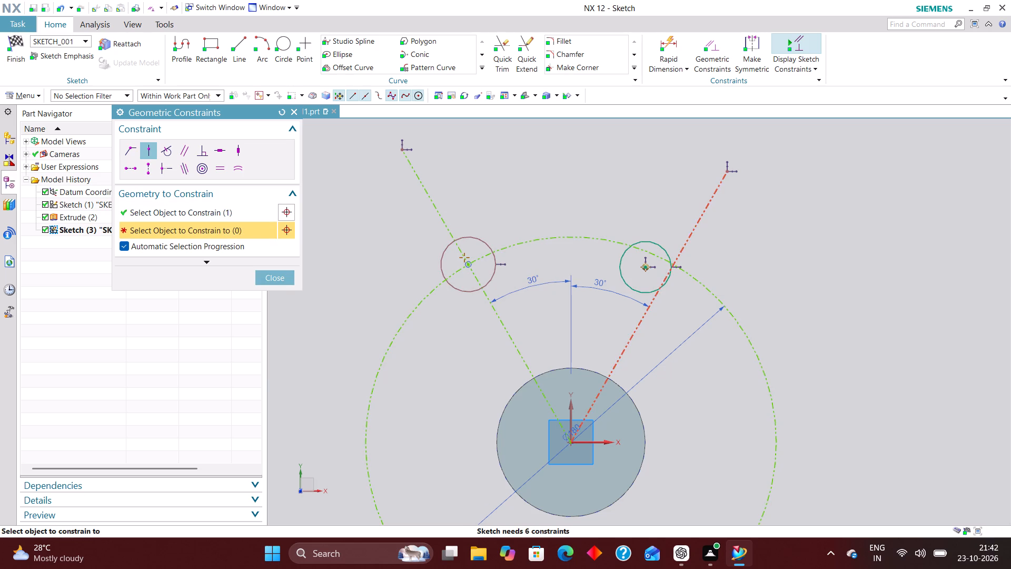
{"action": "left_click", "coordinate": [701, 223]}
{"action": "left_click", "coordinate": [667, 276]}
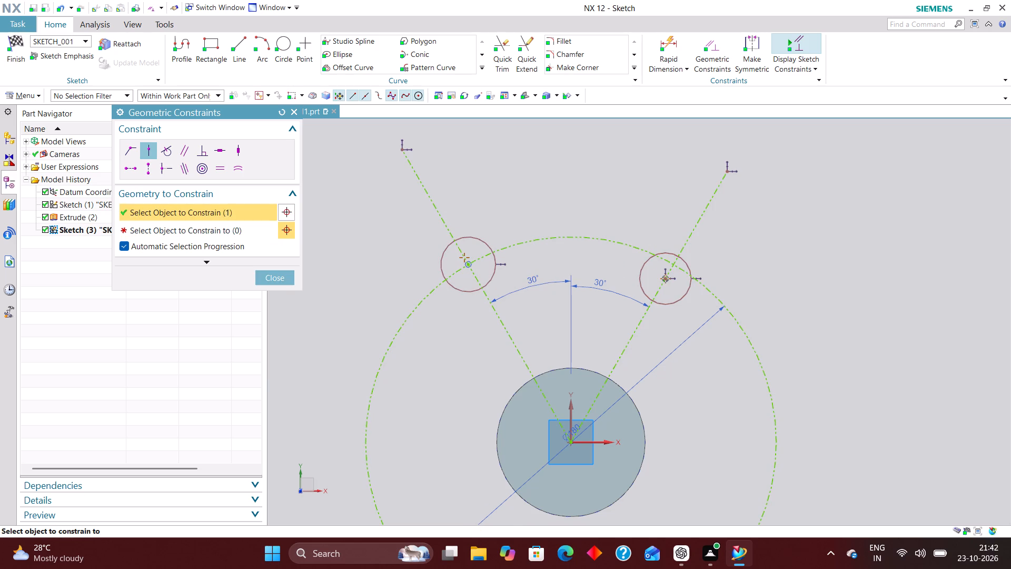
{"action": "left_click", "coordinate": [706, 288]}
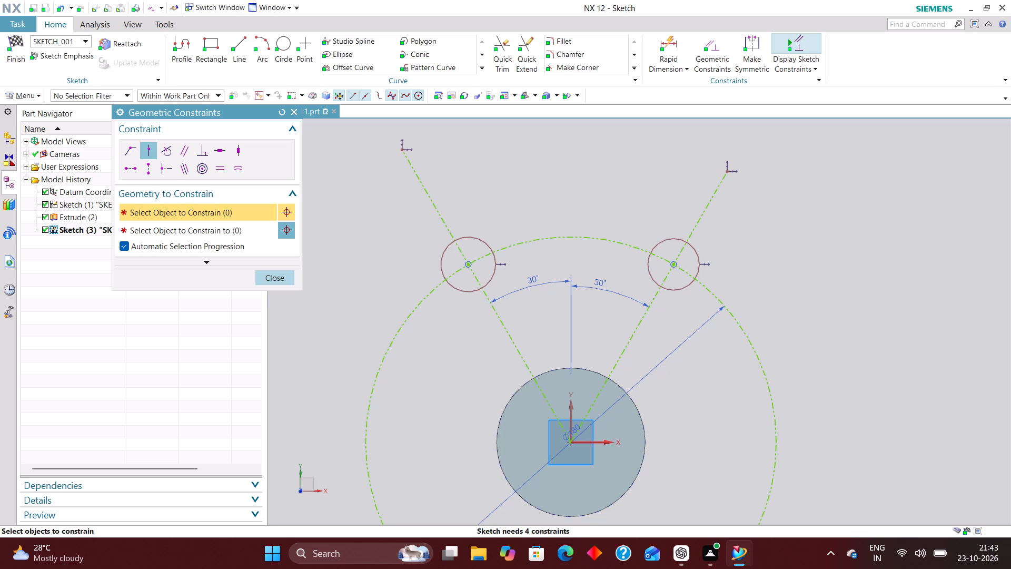
{"action": "left_click", "coordinate": [279, 273]}
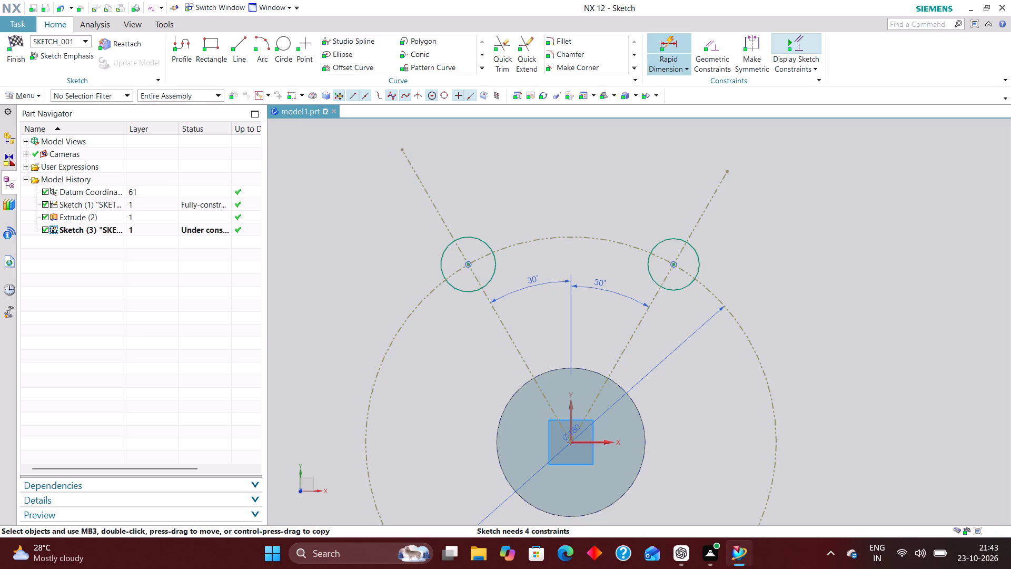
Add a 30 mm diametral dimension to the small circle on the +X side.
{"action": "left_click", "coordinate": [672, 46]}
{"action": "left_click", "coordinate": [270, 258]}
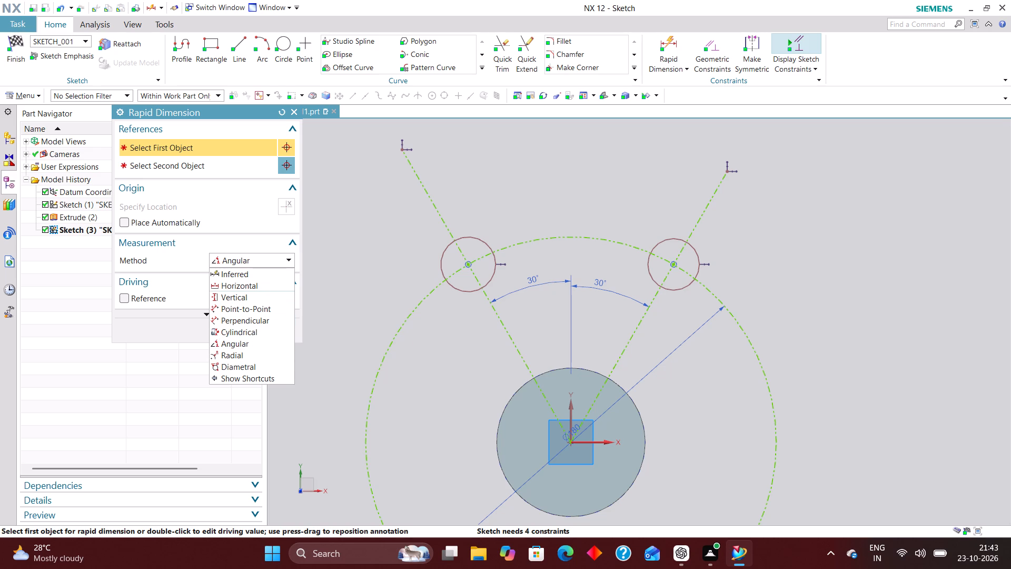
{"action": "left_click", "coordinate": [244, 366]}
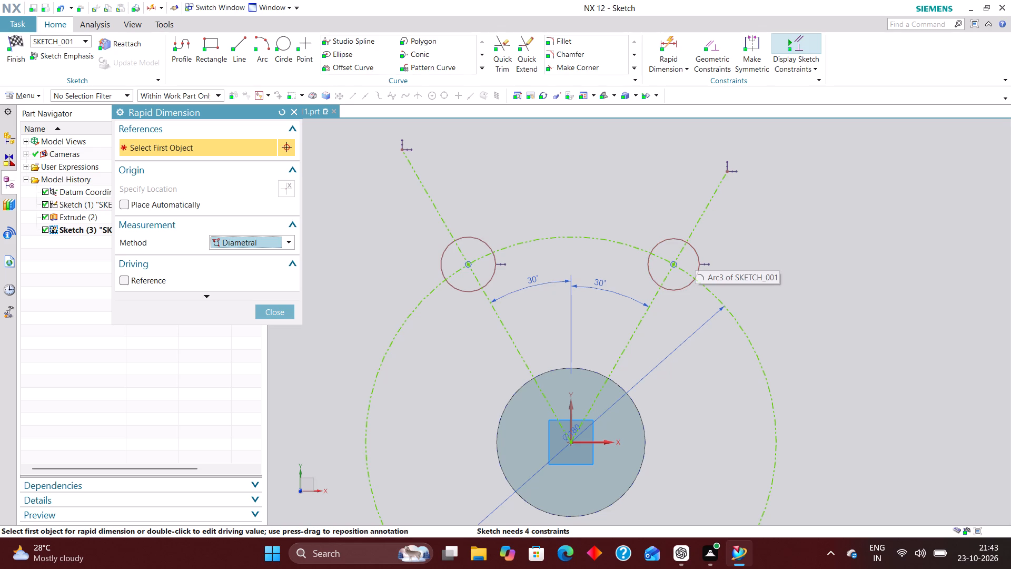
{"action": "left_click", "coordinate": [698, 252]}
{"action": "left_click", "coordinate": [735, 234]}
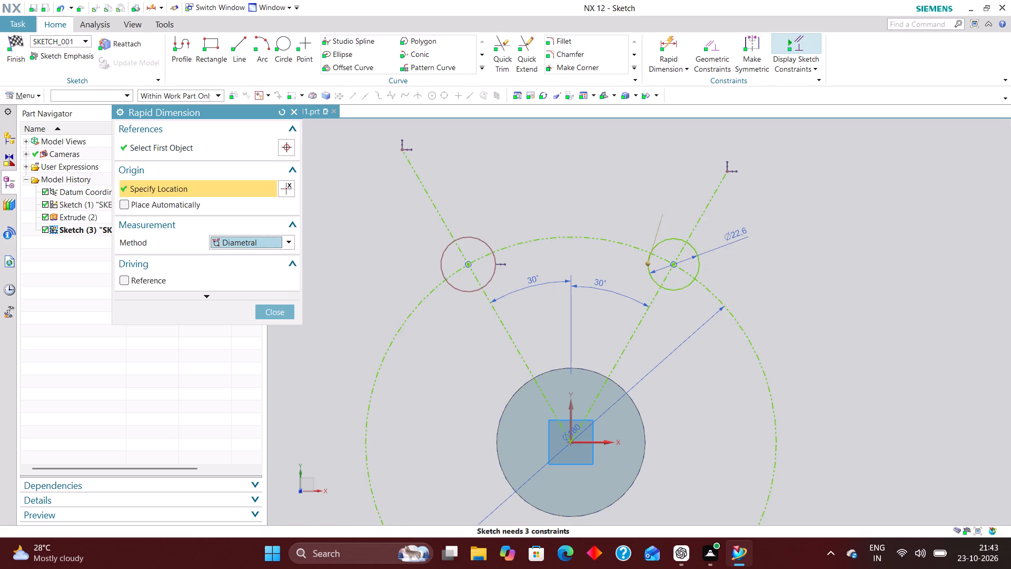
{"action": "type", "text": "30"}
{"action": "key", "text": "Return"}
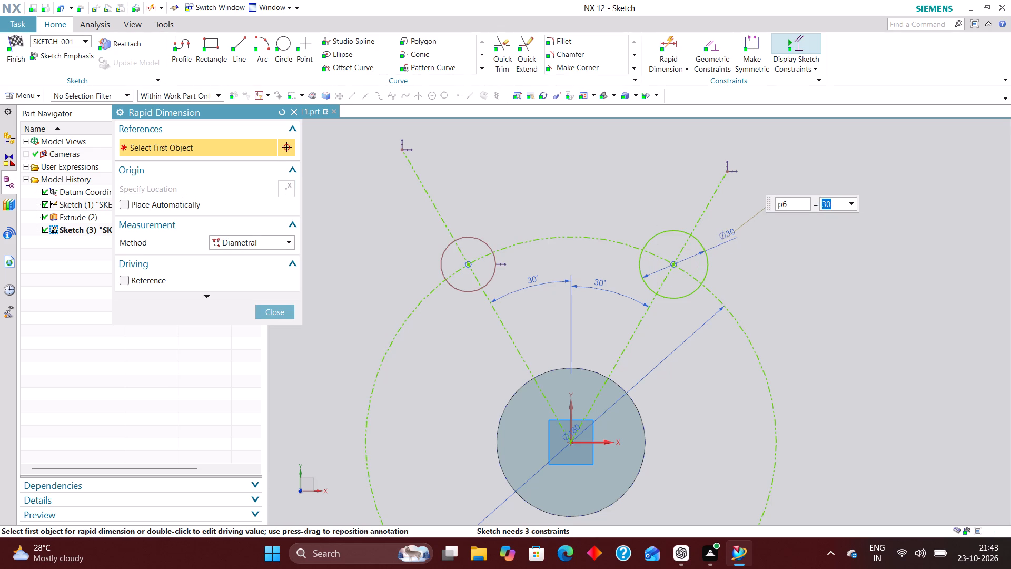
Apply an equal radius constraint between the two small arm-end circles.
{"action": "left_click", "coordinate": [704, 49]}
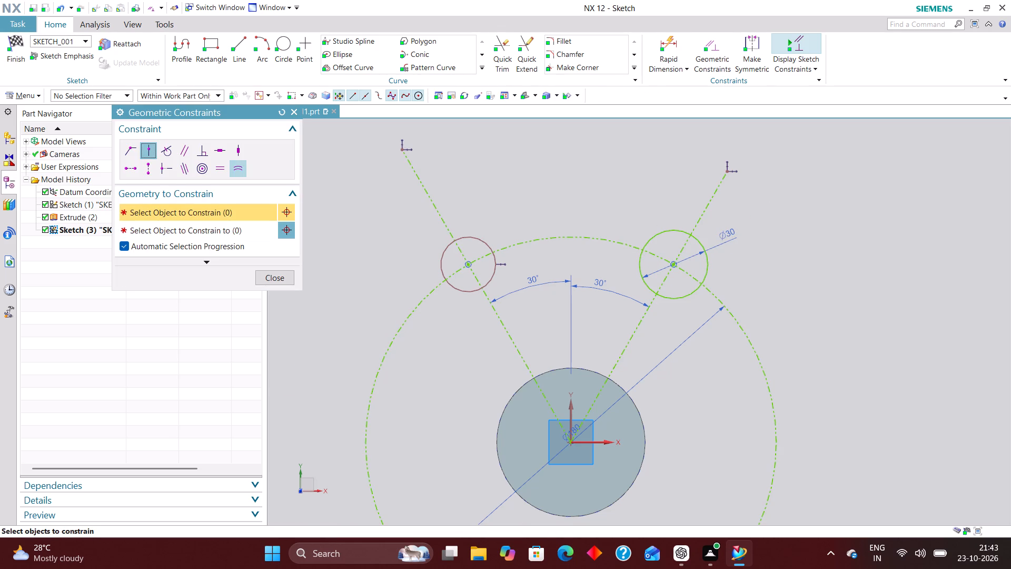
{"action": "left_click", "coordinate": [237, 173]}
{"action": "left_click", "coordinate": [646, 288]}
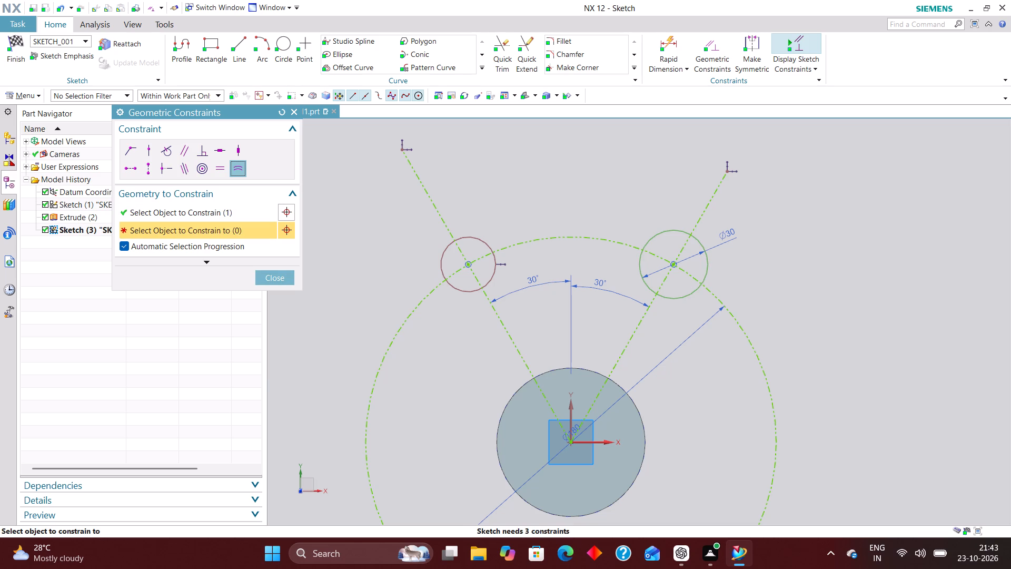
{"action": "left_click", "coordinate": [496, 274]}
{"action": "left_click", "coordinate": [283, 279]}
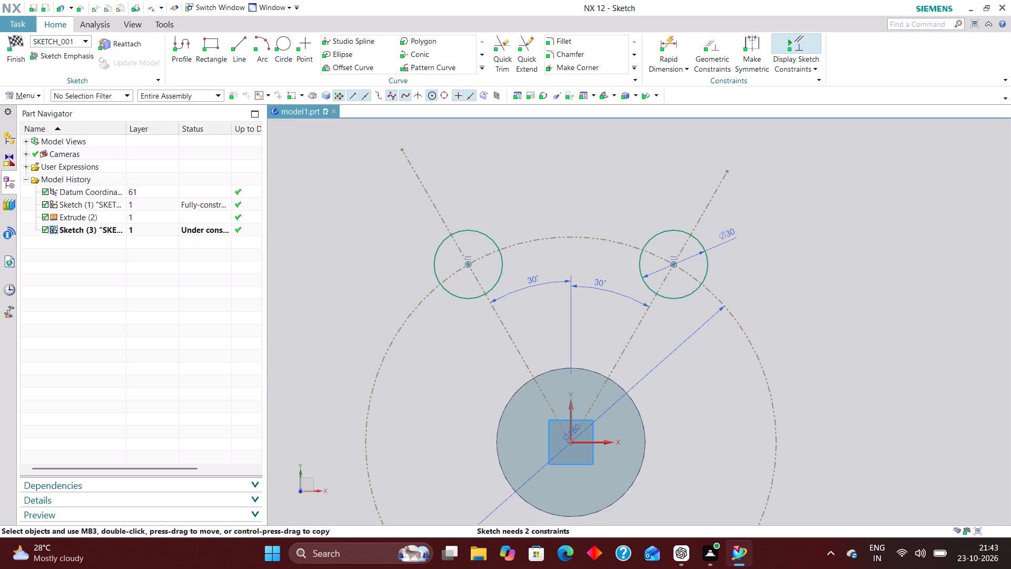
Trim the outer ends of both angled reference lines back to the small circles and finish the sketch.
{"action": "left_click", "coordinate": [500, 51]}
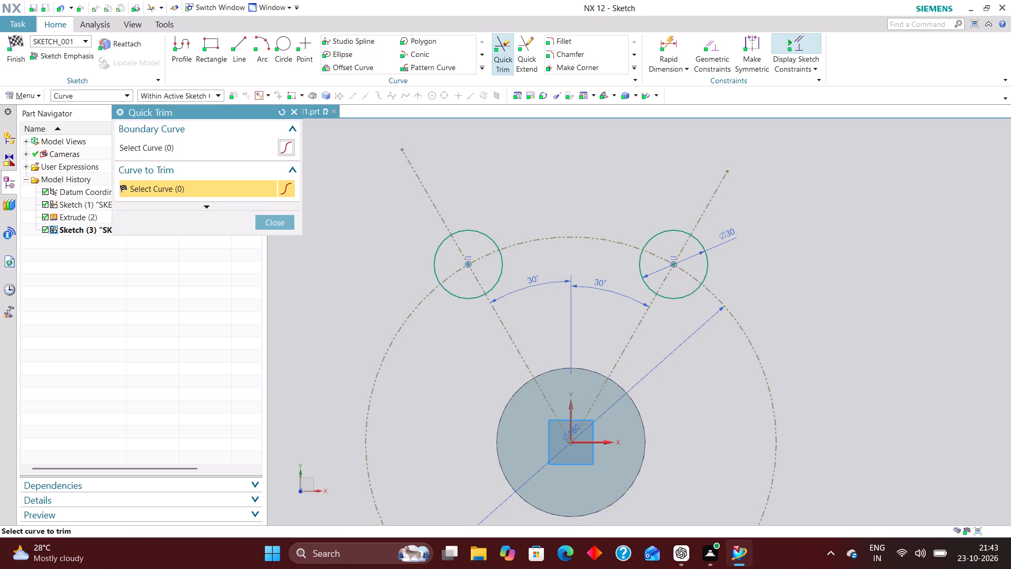
{"action": "left_click", "coordinate": [425, 191]}
{"action": "scroll", "coordinate": [457, 243], "scroll_direction": "up", "scroll_amount": 1}
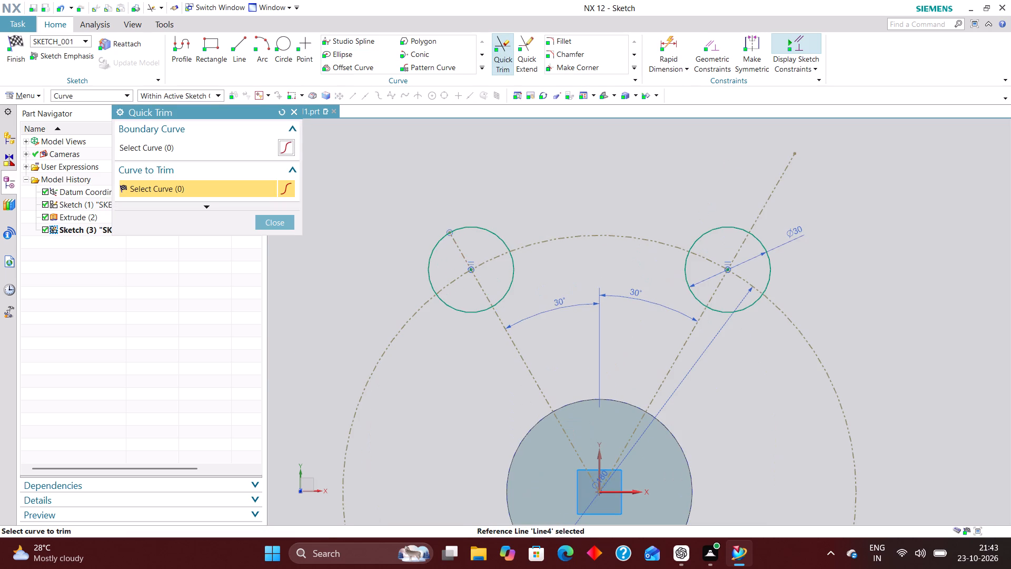
{"action": "left_click", "coordinate": [779, 183]}
{"action": "left_click", "coordinate": [293, 224]}
{"action": "scroll", "coordinate": [481, 210], "scroll_direction": "down", "scroll_amount": 2}
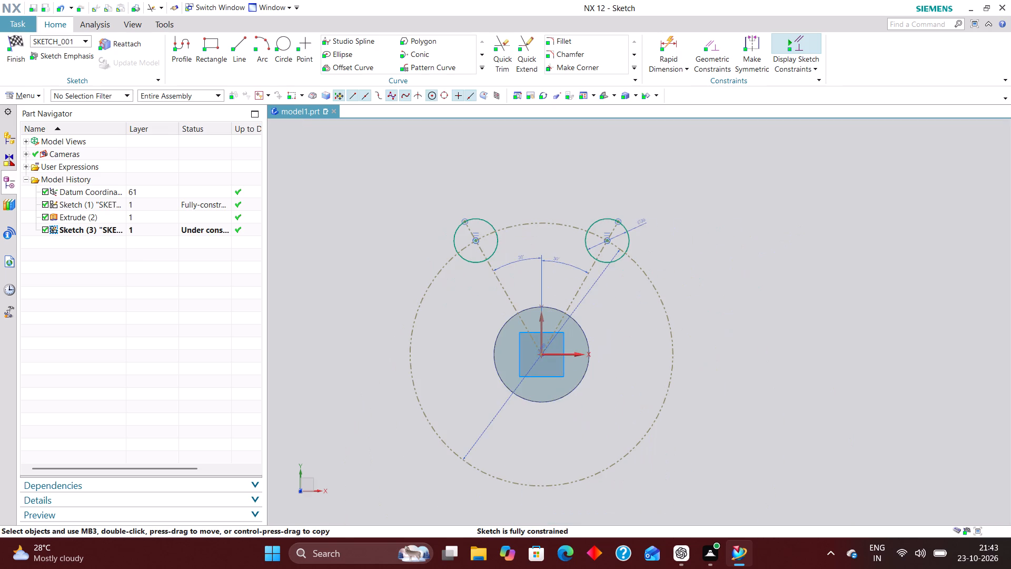
{"action": "scroll", "coordinate": [481, 210], "scroll_direction": "down", "scroll_amount": 1}
{"action": "left_click", "coordinate": [11, 43]}
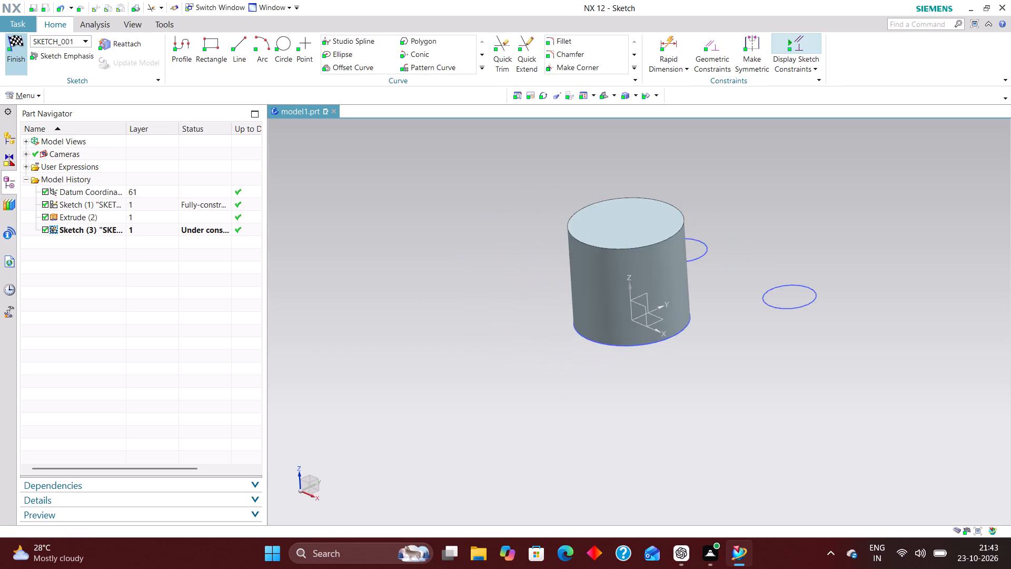
Reopen the arm-end sketch with rollback and draw a 120 mm diameter circle centred on the origin.
{"action": "left_click", "coordinate": [151, 230]}
{"action": "right_click", "coordinate": [150, 230]}
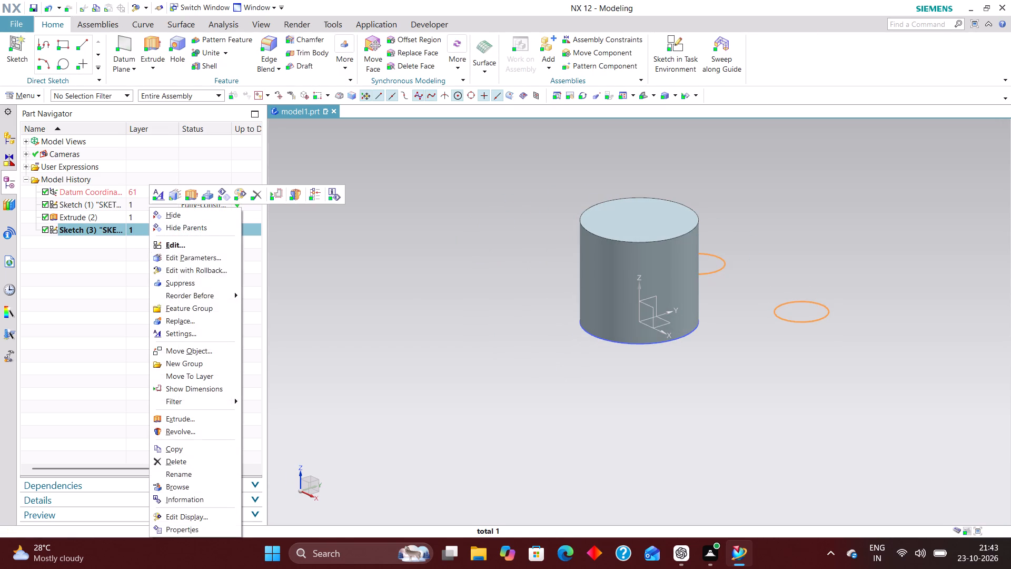
{"action": "left_click", "coordinate": [207, 269]}
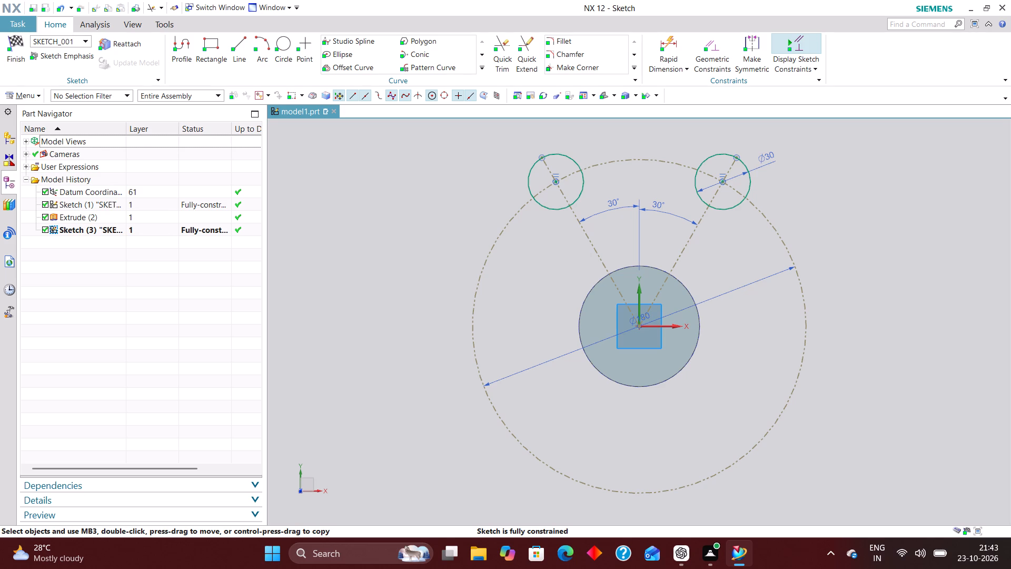
{"action": "left_click", "coordinate": [285, 47]}
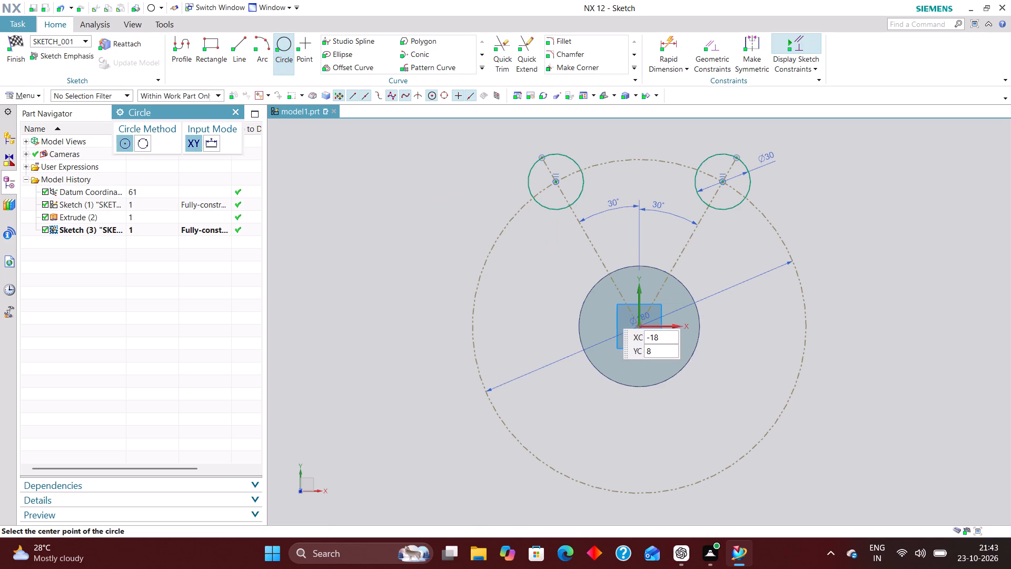
{"action": "left_click", "coordinate": [639, 328]}
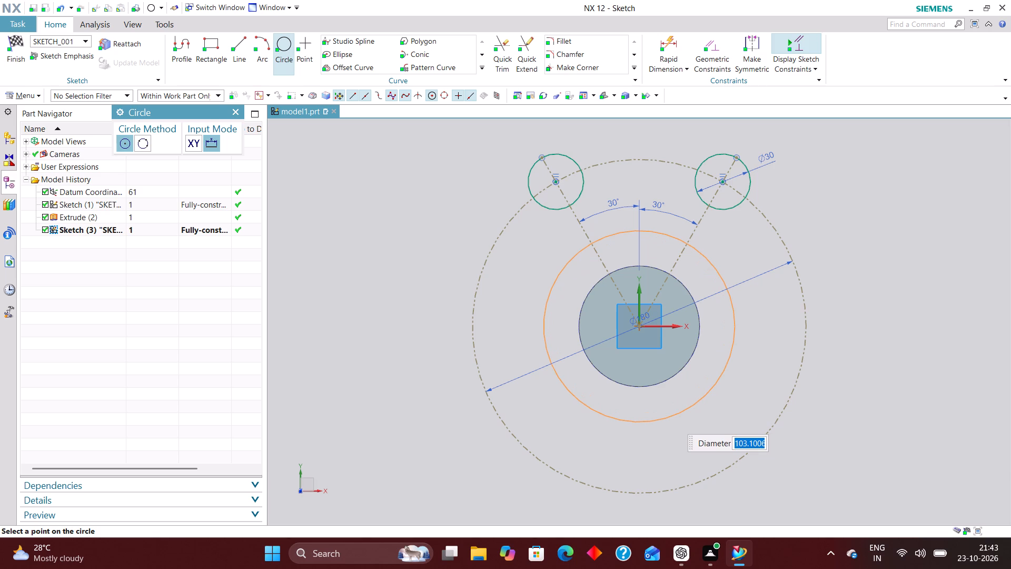
{"action": "type", "text": "120"}
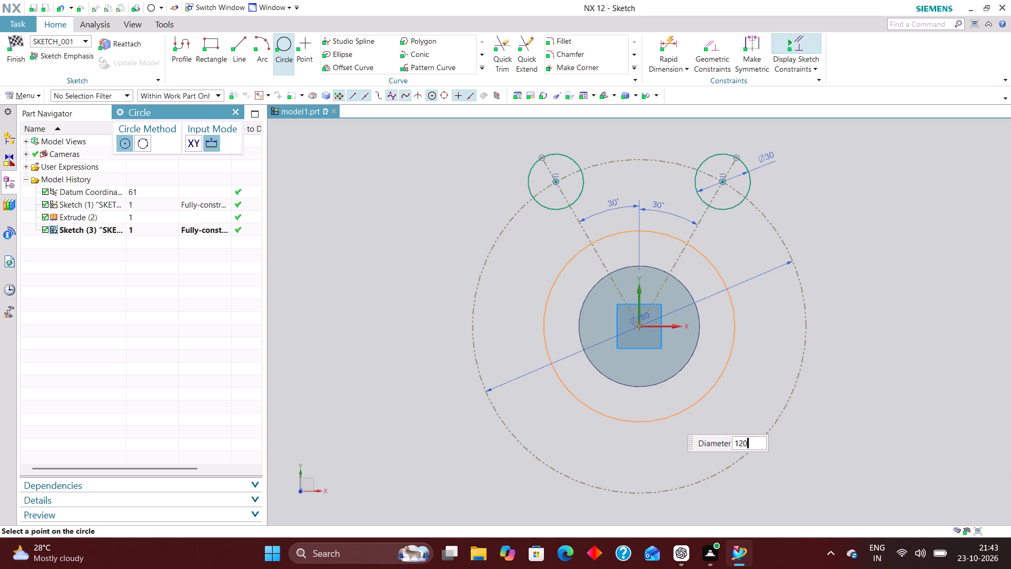
{"action": "key", "text": "Return"}
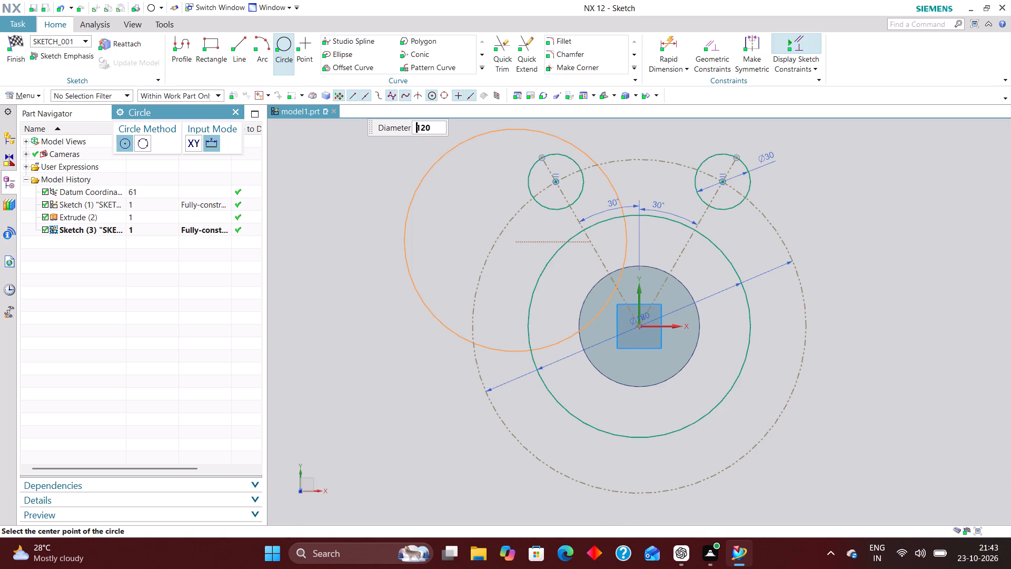
{"action": "left_click", "coordinate": [239, 114]}
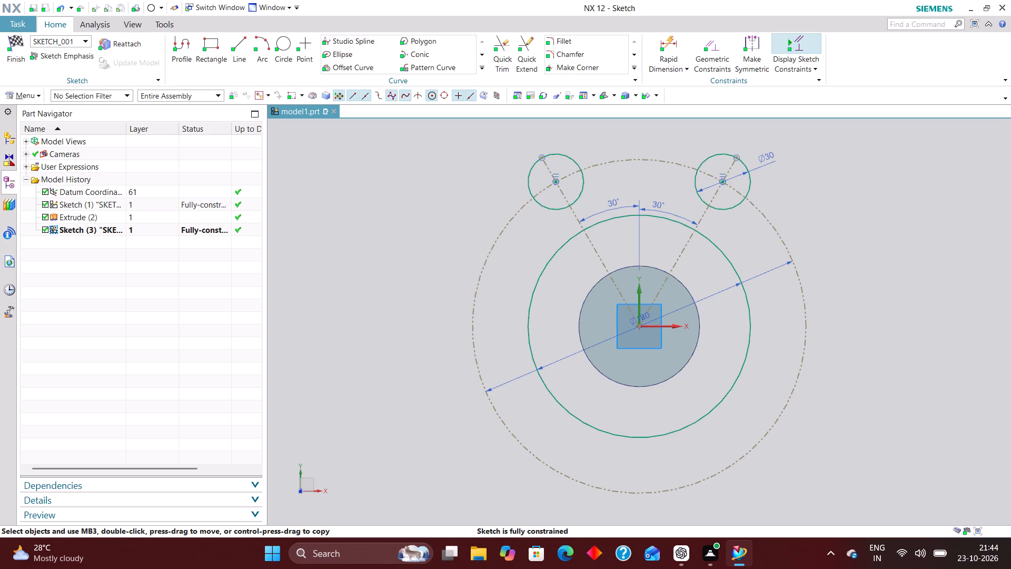
Draw a line about 31 mm long beside the inner side of the +X arm-end circle, sloping roughly along its reference line.
{"action": "scroll", "coordinate": [674, 290], "scroll_direction": "down", "scroll_amount": 4}
{"action": "scroll", "coordinate": [715, 253], "scroll_direction": "up", "scroll_amount": 4}
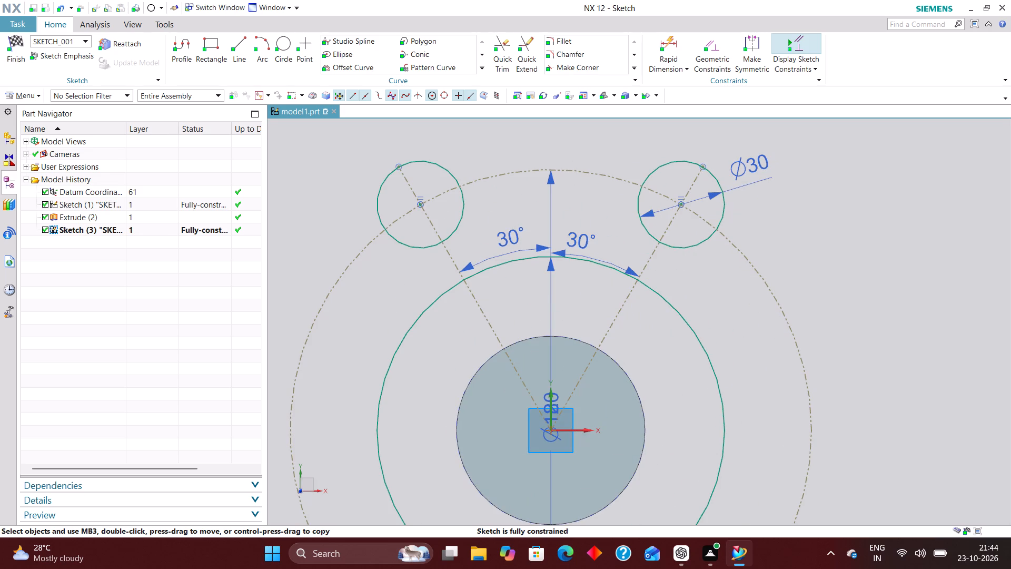
{"action": "left_click", "coordinate": [239, 52]}
{"action": "scroll", "coordinate": [517, 226], "scroll_direction": "down", "scroll_amount": 3}
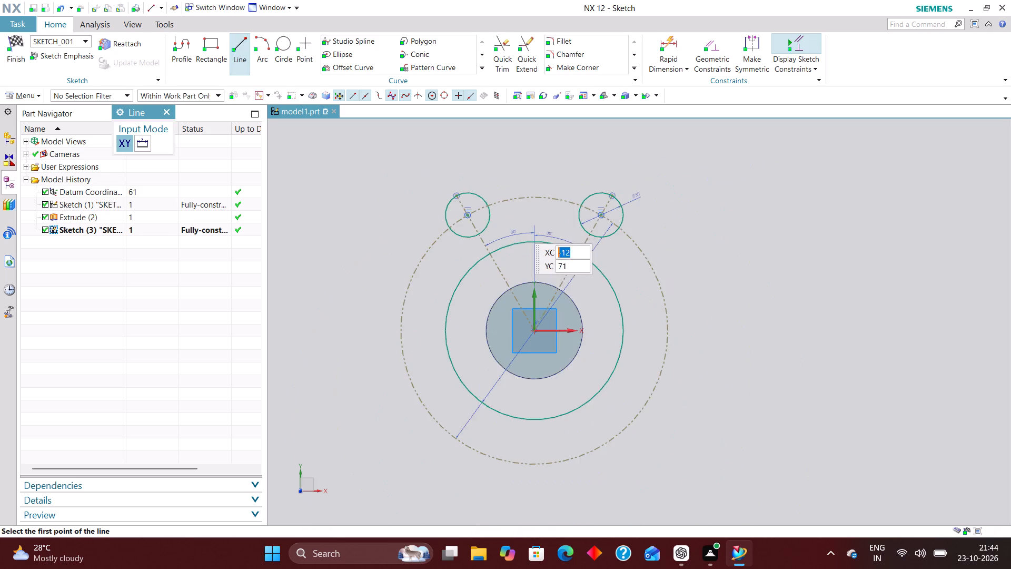
{"action": "scroll", "coordinate": [569, 238], "scroll_direction": "up", "scroll_amount": 3}
{"action": "left_click", "coordinate": [593, 145]}
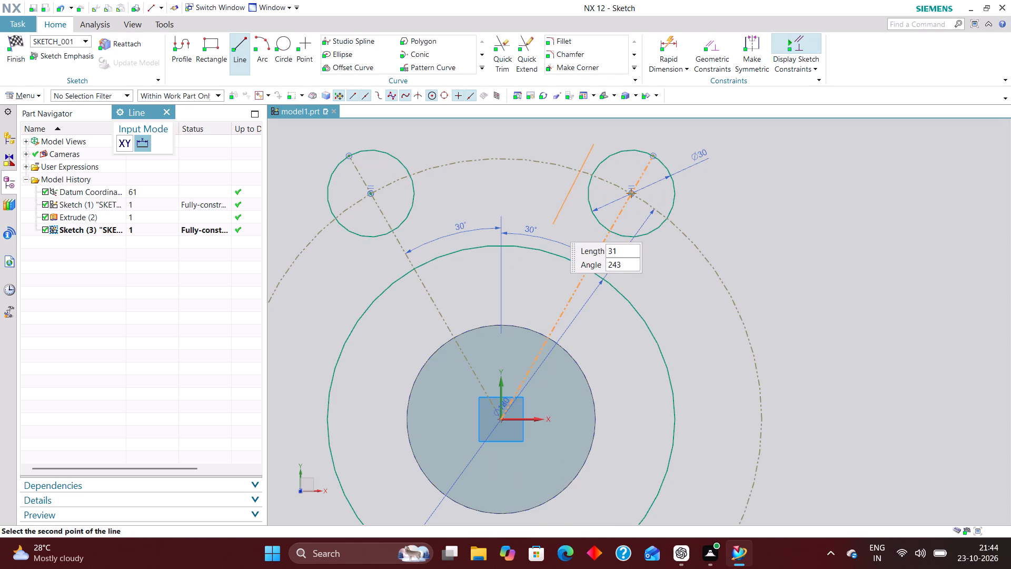
{"action": "left_click", "coordinate": [539, 218]}
Constrain the new line parallel to the +X angled reference line.
{"action": "left_click", "coordinate": [719, 48]}
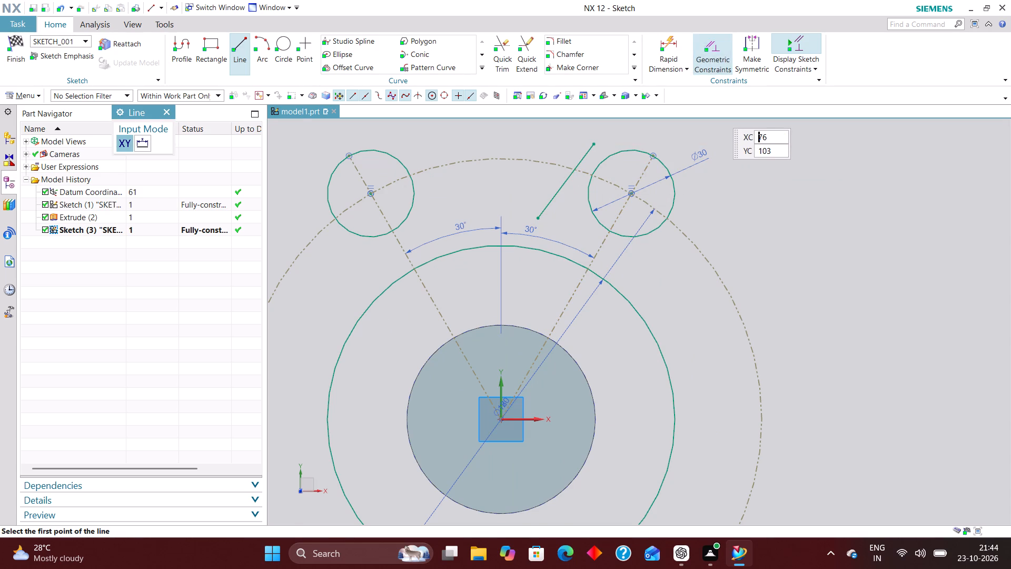
{"action": "left_click", "coordinate": [183, 148]}
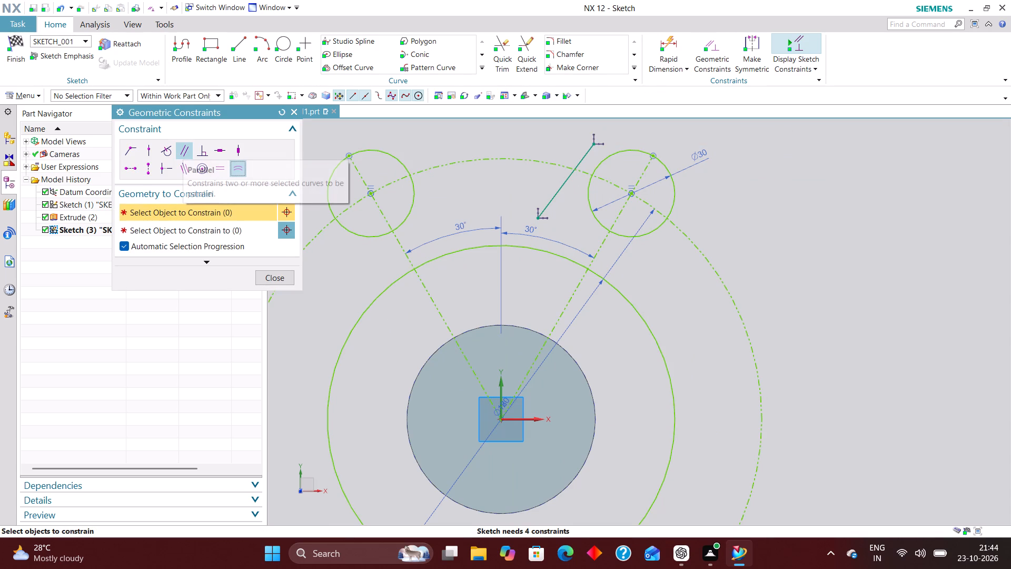
{"action": "left_click", "coordinate": [597, 250]}
{"action": "left_click", "coordinate": [554, 188]}
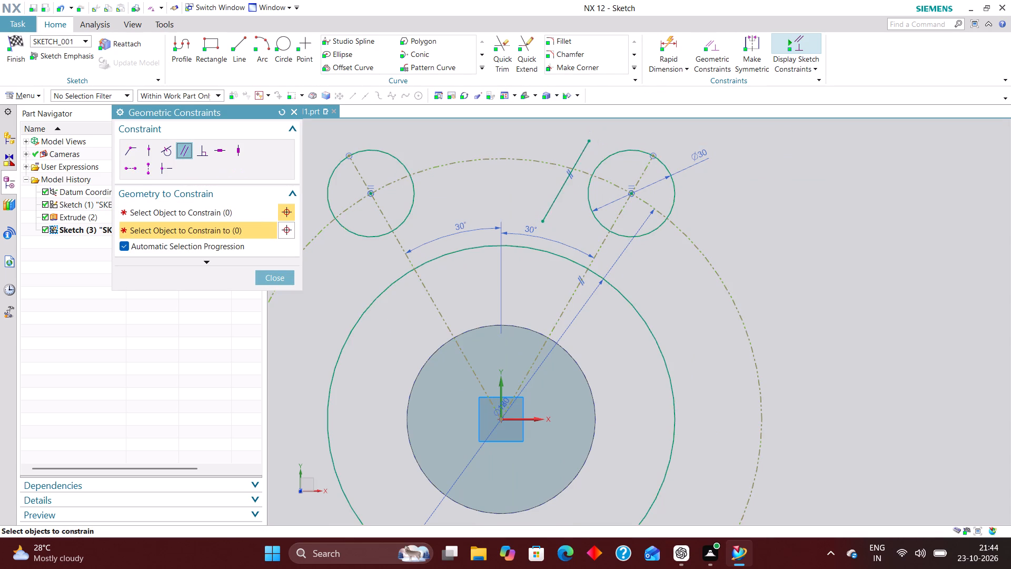
{"action": "left_click", "coordinate": [283, 282]}
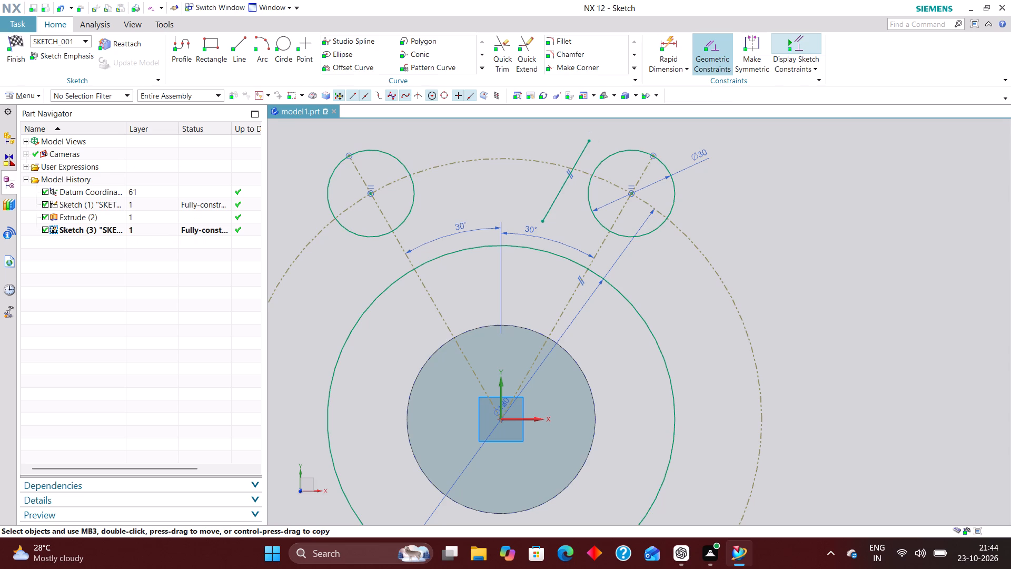
Constrain the inner line tangent to the +X arm-end circle.
{"action": "left_click", "coordinate": [711, 44]}
{"action": "left_click", "coordinate": [162, 153]}
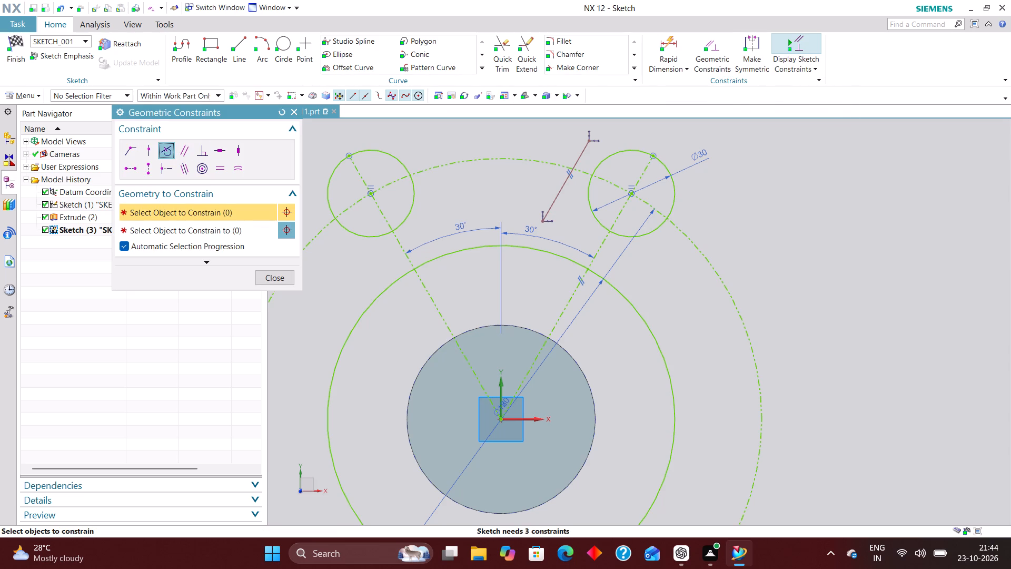
{"action": "left_click", "coordinate": [606, 158]}
{"action": "left_click", "coordinate": [586, 141]}
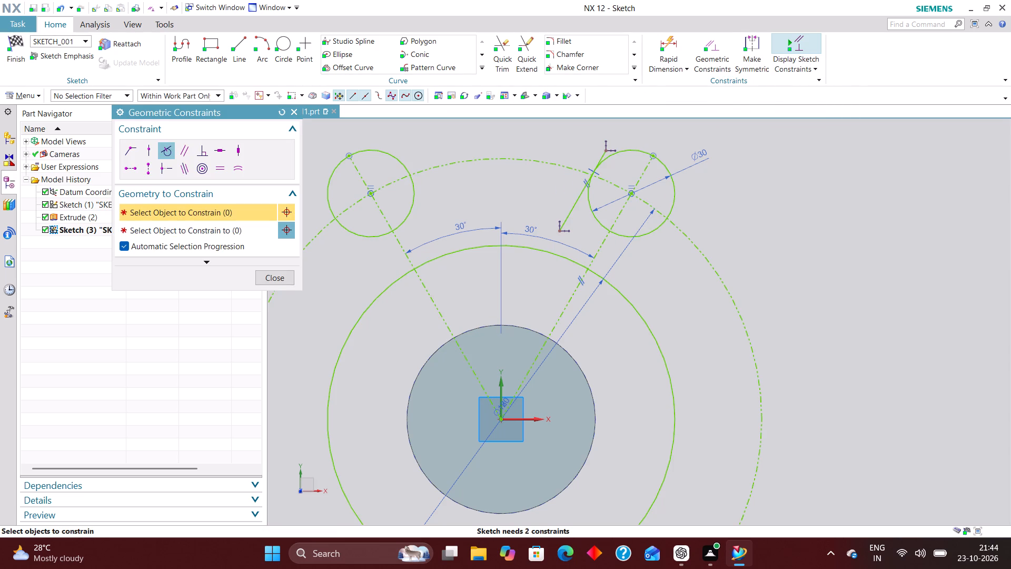
{"action": "left_click", "coordinate": [272, 271]}
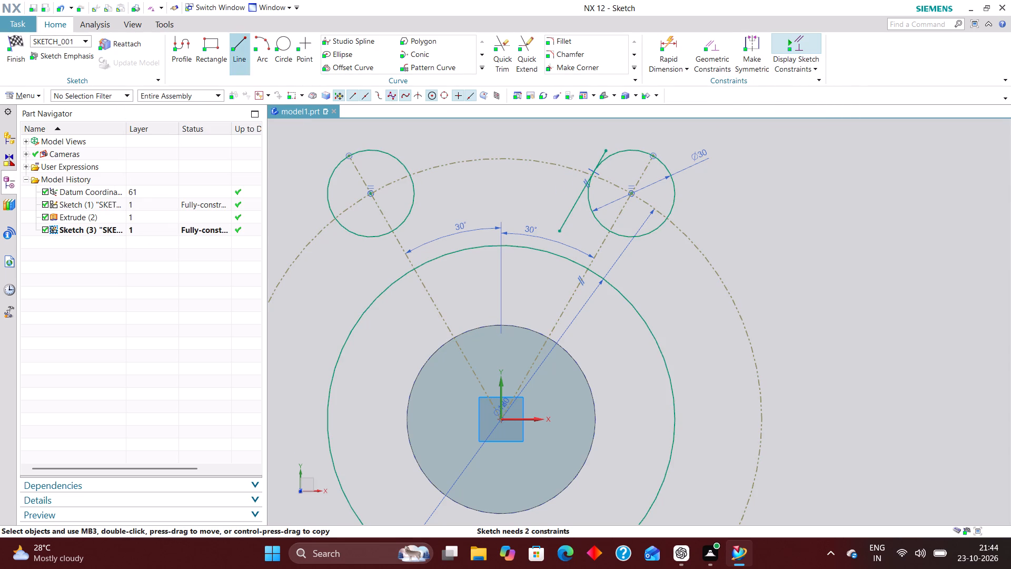
Draw a second line parallel to the +X reference line, on the outer side of the +X arm-end circle.
{"action": "left_click", "coordinate": [235, 36]}
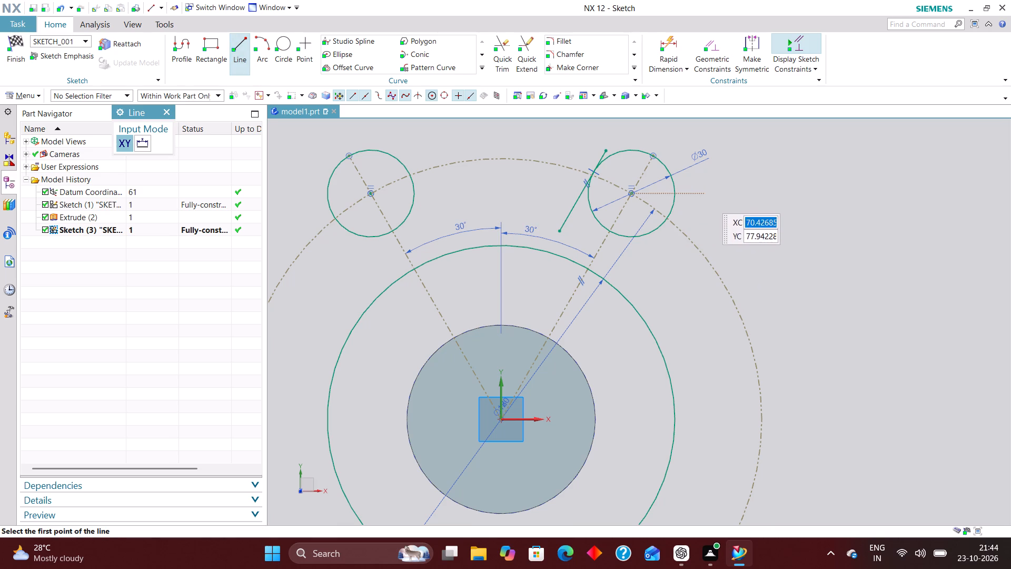
{"action": "left_click", "coordinate": [705, 196]}
{"action": "left_click", "coordinate": [651, 280]}
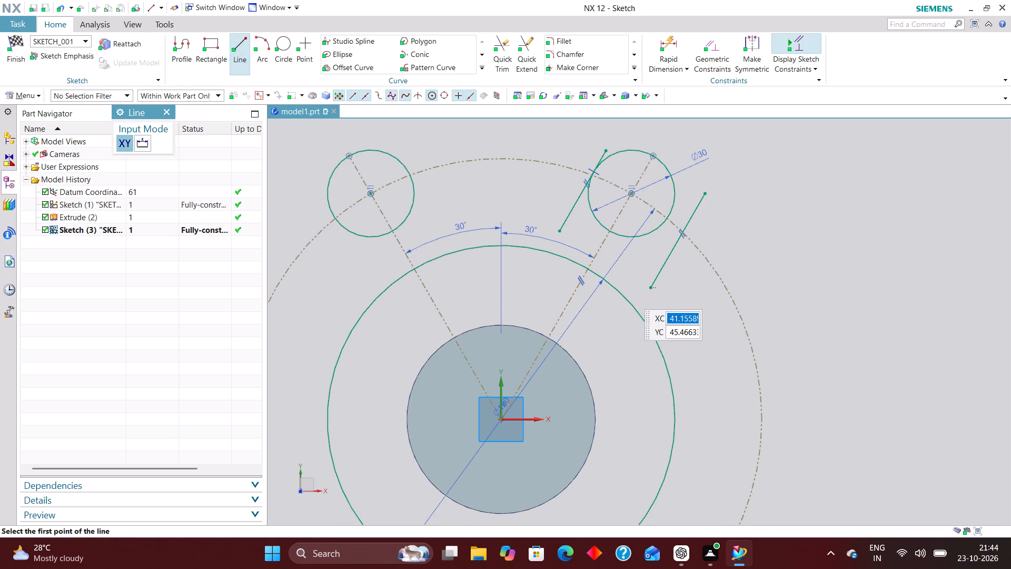
{"action": "left_click", "coordinate": [164, 115]}
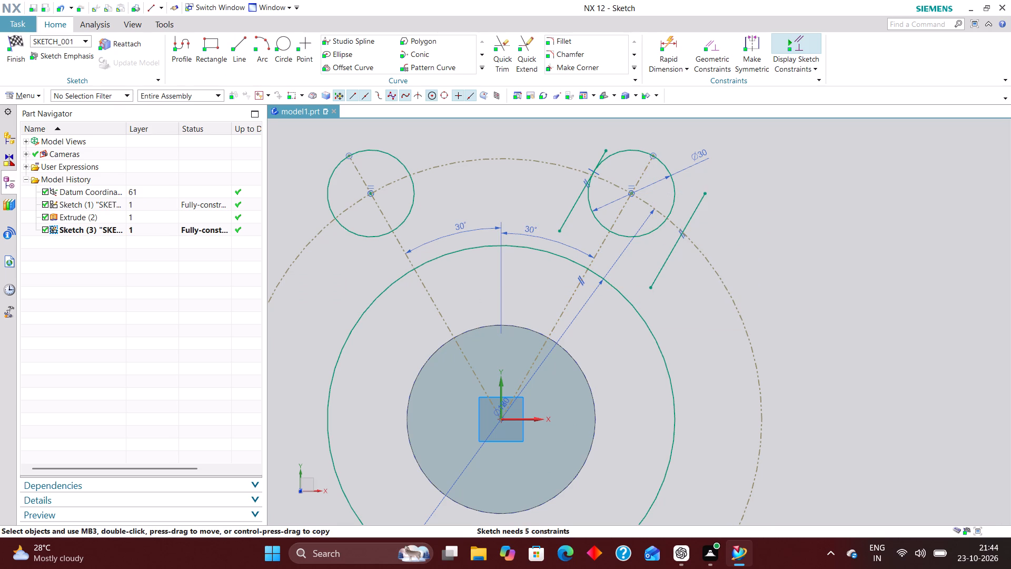
Constrain the outer line tangent to the +X arm-end circle.
{"action": "scroll", "coordinate": [648, 214], "scroll_direction": "up", "scroll_amount": 1}
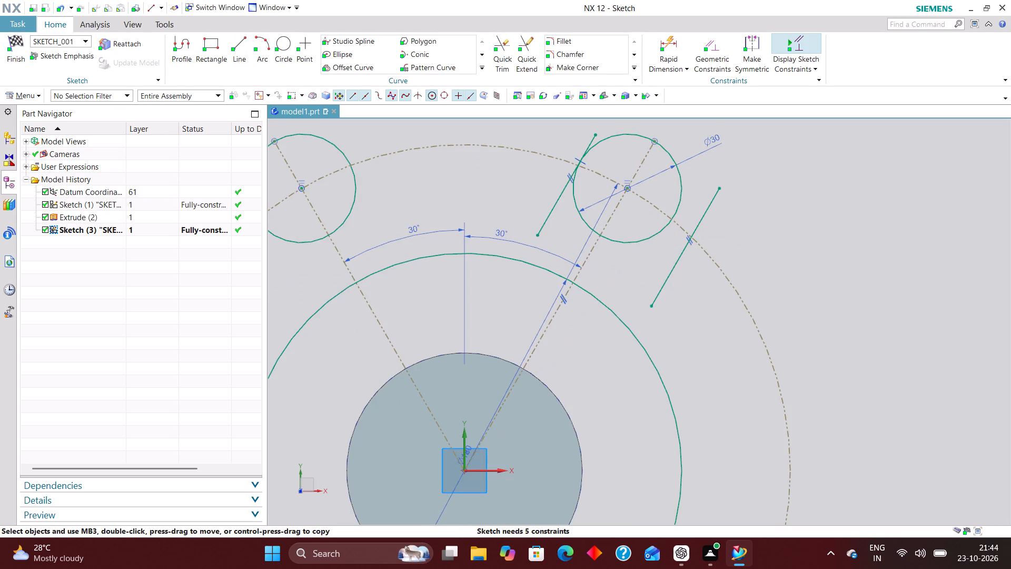
{"action": "left_click", "coordinate": [722, 46]}
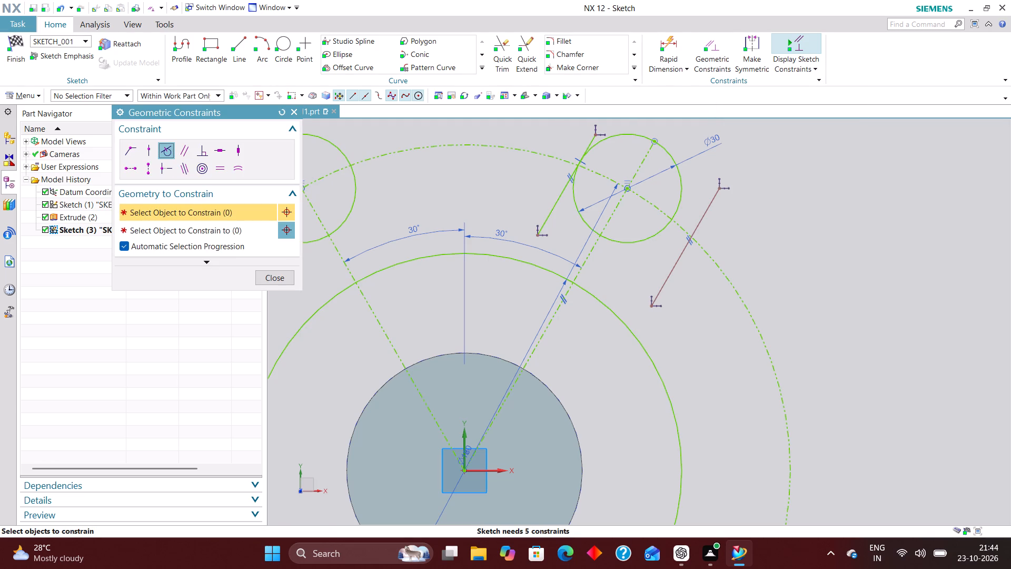
{"action": "left_click", "coordinate": [680, 200]}
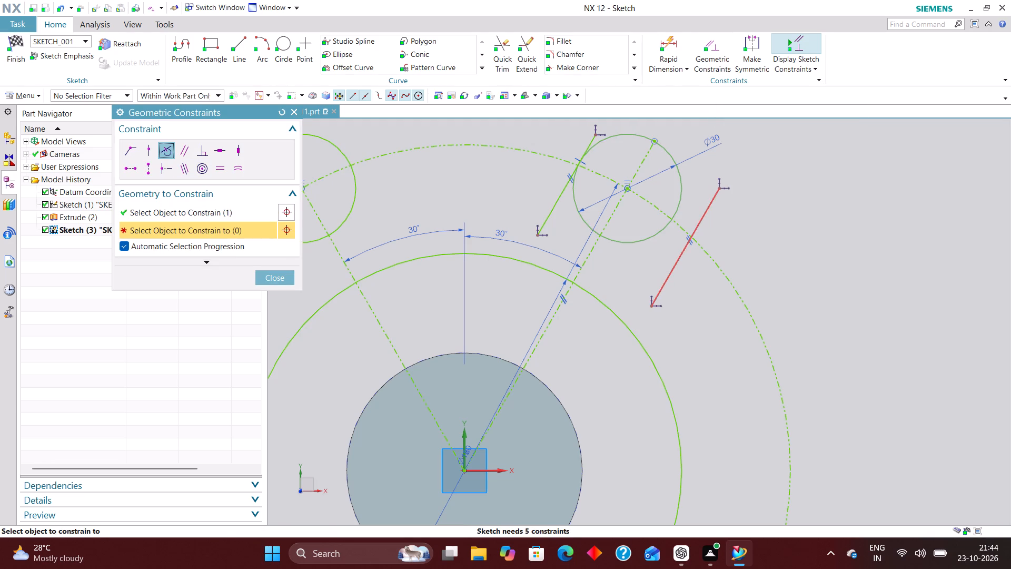
{"action": "left_click", "coordinate": [705, 214]}
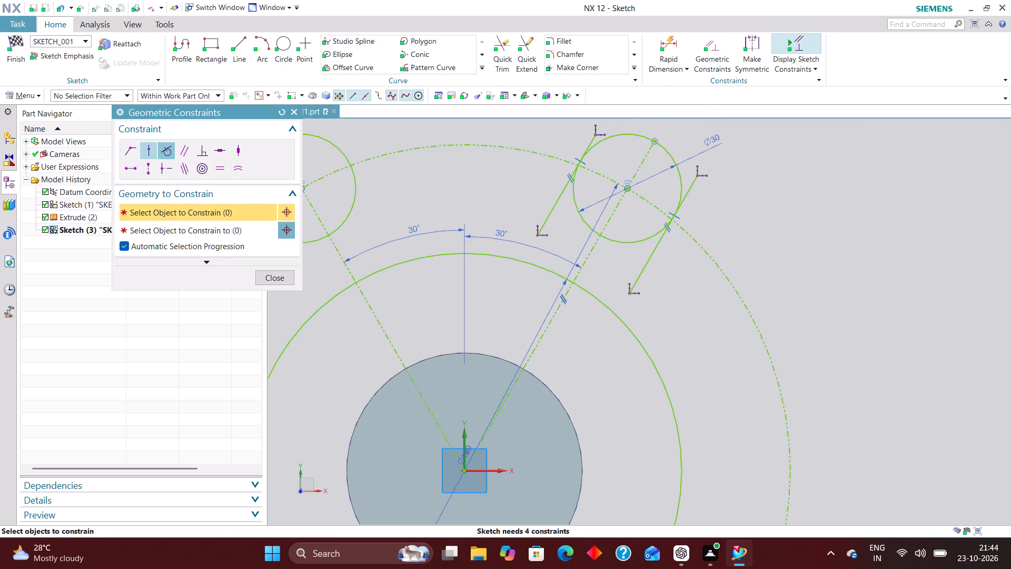
Apply Point on Curve constraints so the upper endpoints of both tangent lines lie on the +X arm-end circle.
{"action": "left_click", "coordinate": [151, 151]}
{"action": "left_click", "coordinate": [597, 134]}
{"action": "left_click", "coordinate": [614, 134]}
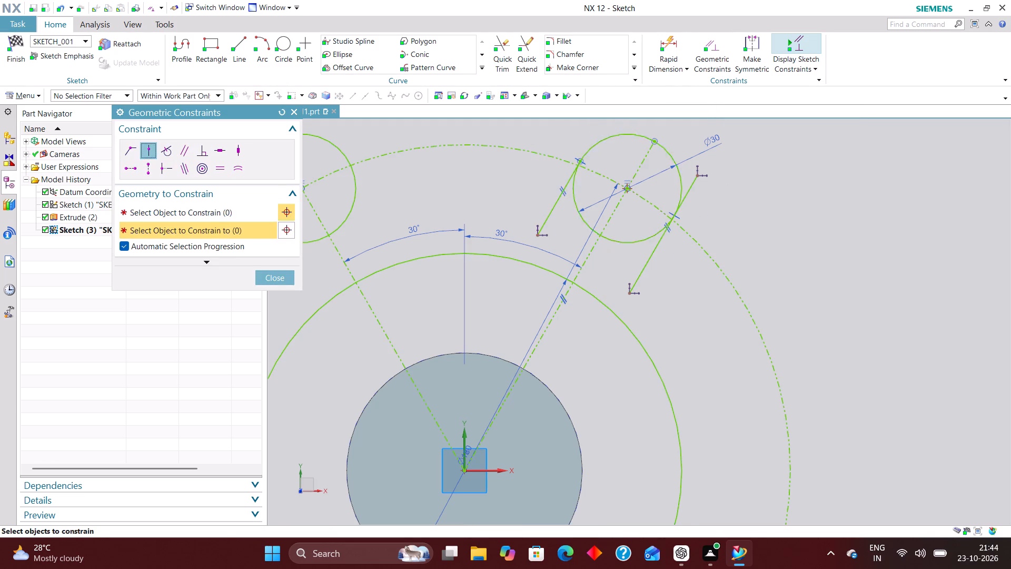
{"action": "left_click", "coordinate": [701, 174]}
{"action": "left_click", "coordinate": [681, 179]}
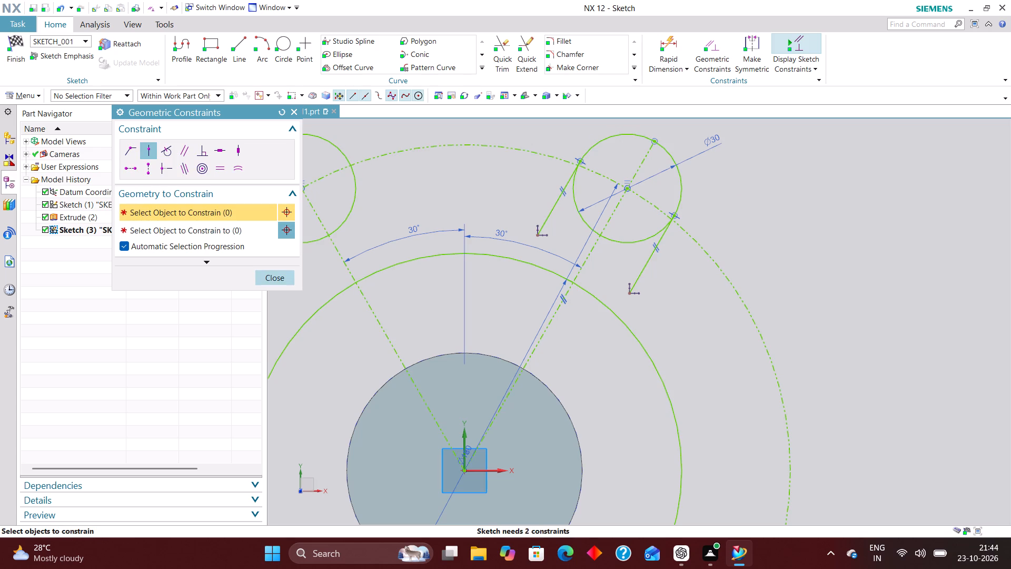
{"action": "scroll", "coordinate": [463, 270], "scroll_direction": "down", "scroll_amount": 2}
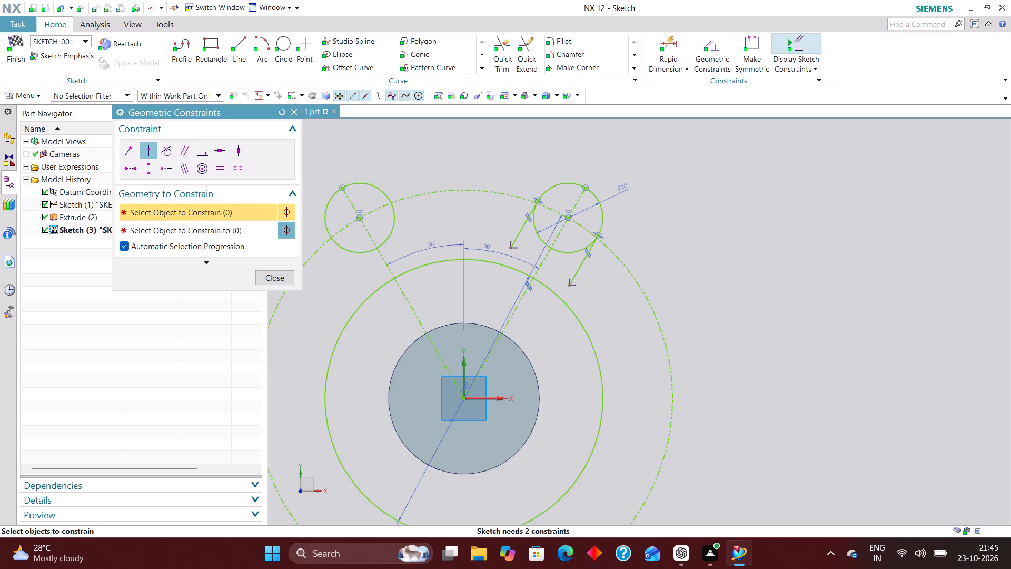
{"action": "scroll", "coordinate": [462, 270], "scroll_direction": "down", "scroll_amount": 1}
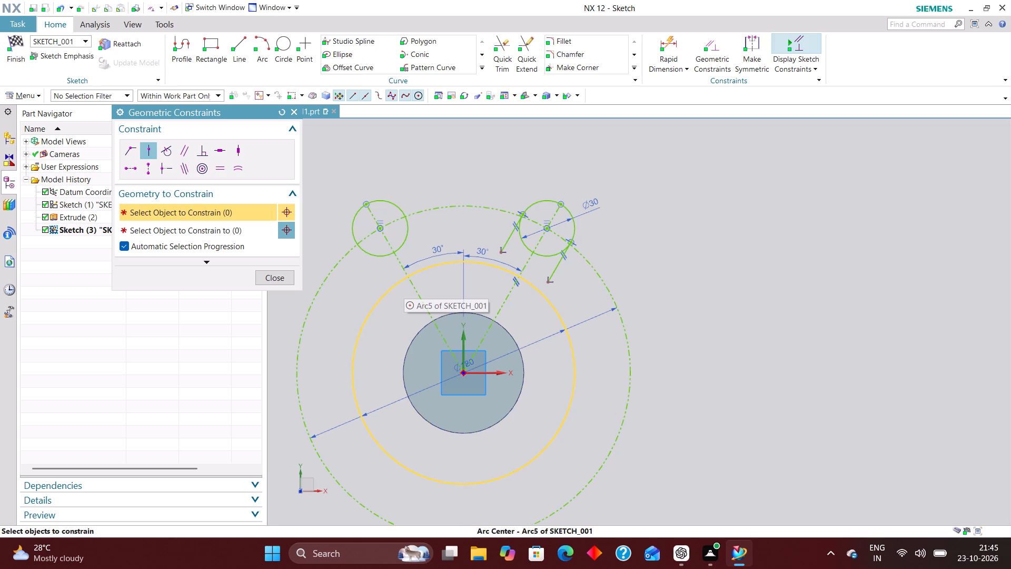
{"action": "scroll", "coordinate": [382, 304], "scroll_direction": "up", "scroll_amount": 2}
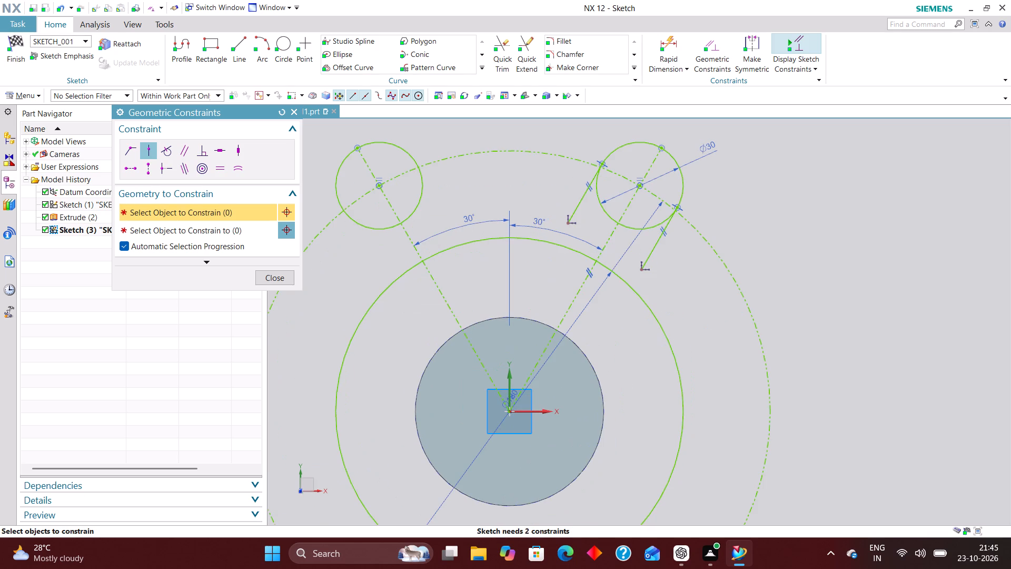
{"action": "scroll", "coordinate": [557, 250], "scroll_direction": "up", "scroll_amount": 2}
{"action": "left_click", "coordinate": [287, 280]}
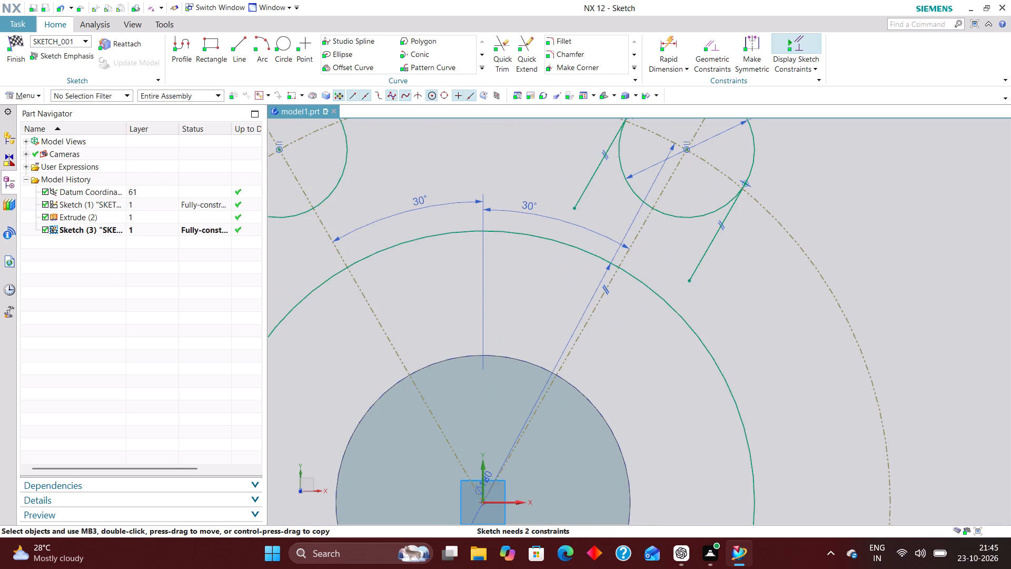
Extend the lower ends of both +X tangent lines inside the 120 mm circle, towards the boss.
{"action": "left_click_drag", "start_coordinate": [571, 208], "coordinate": [506, 321]}
{"action": "scroll", "coordinate": [646, 202], "scroll_direction": "down", "scroll_amount": 2}
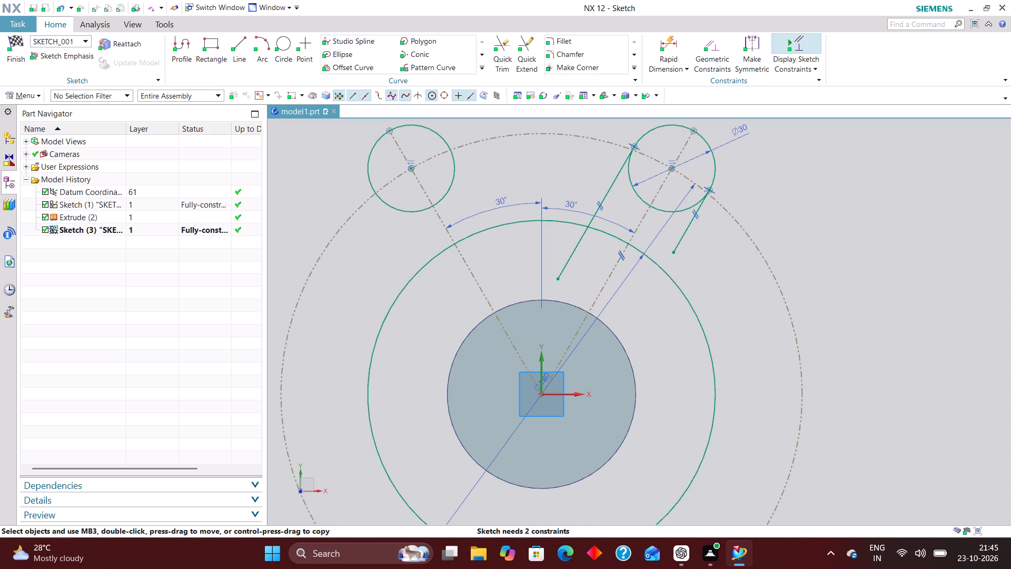
{"action": "left_click_drag", "start_coordinate": [672, 253], "coordinate": [668, 258]}
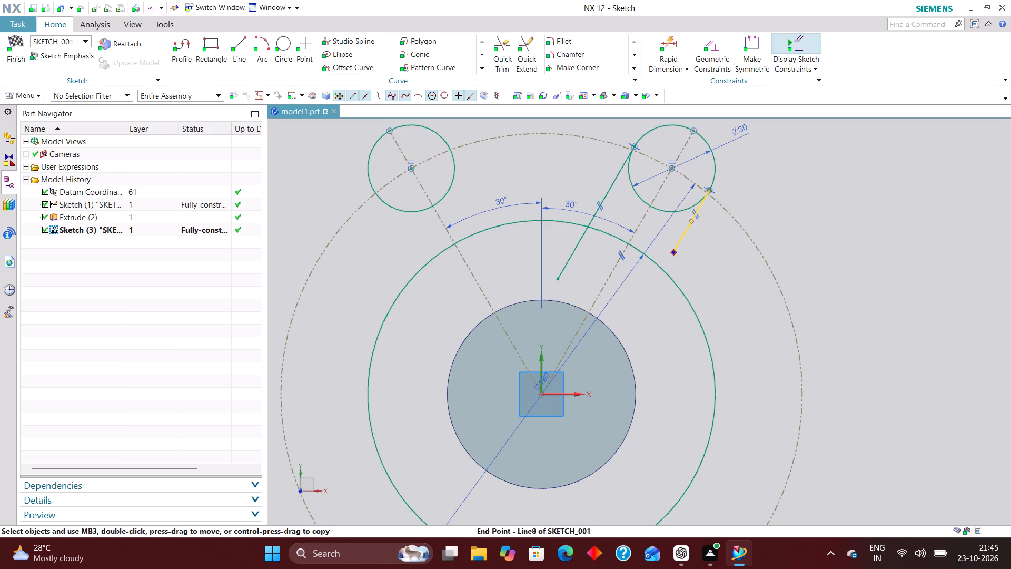
{"action": "left_click_drag", "start_coordinate": [668, 258], "coordinate": [646, 338]}
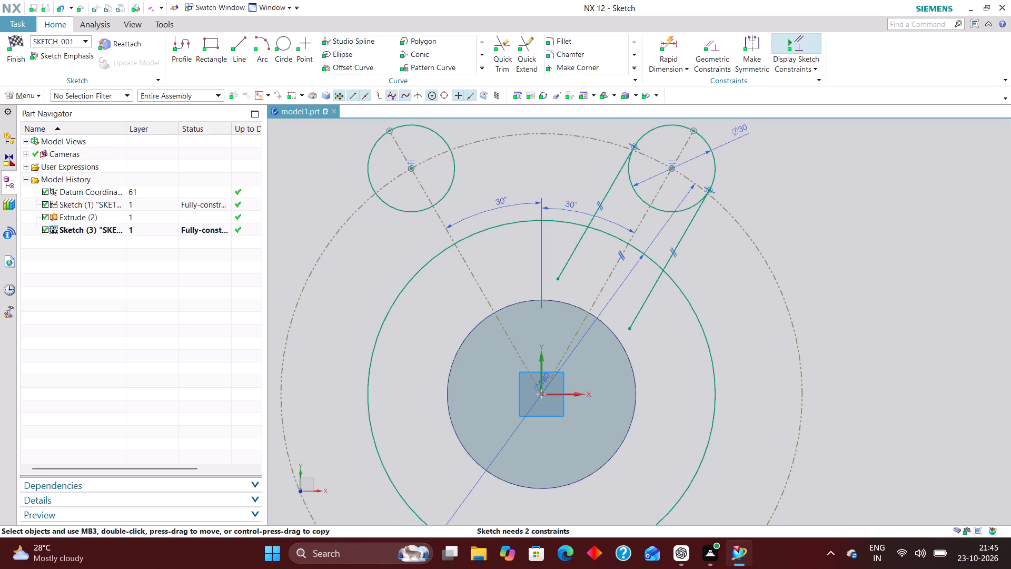
Draw a 65 mm diameter circle centred on the origin.
{"action": "left_click", "coordinate": [289, 41]}
{"action": "left_click", "coordinate": [540, 391]}
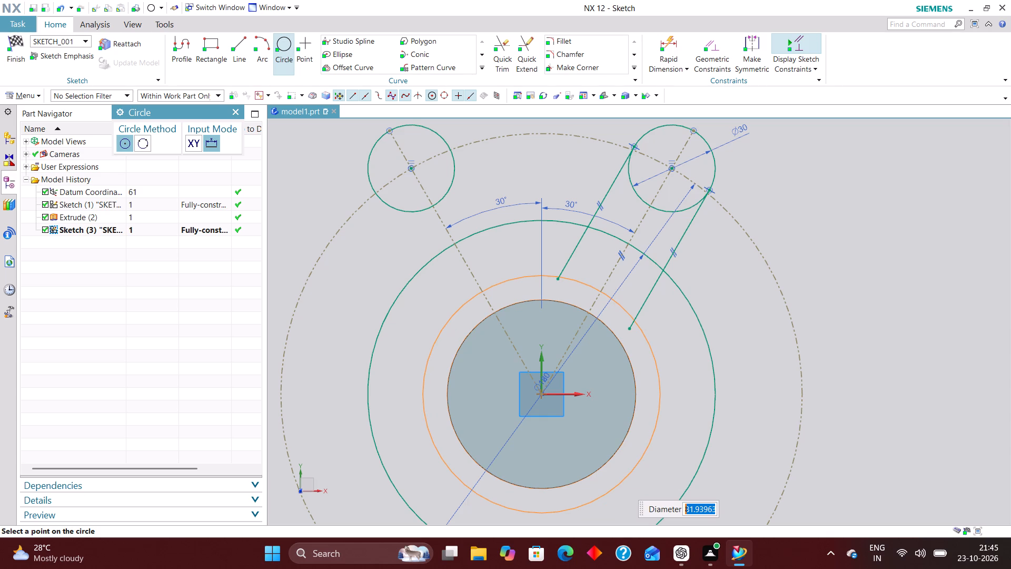
{"action": "type", "text": "65"}
{"action": "key", "text": "Return"}
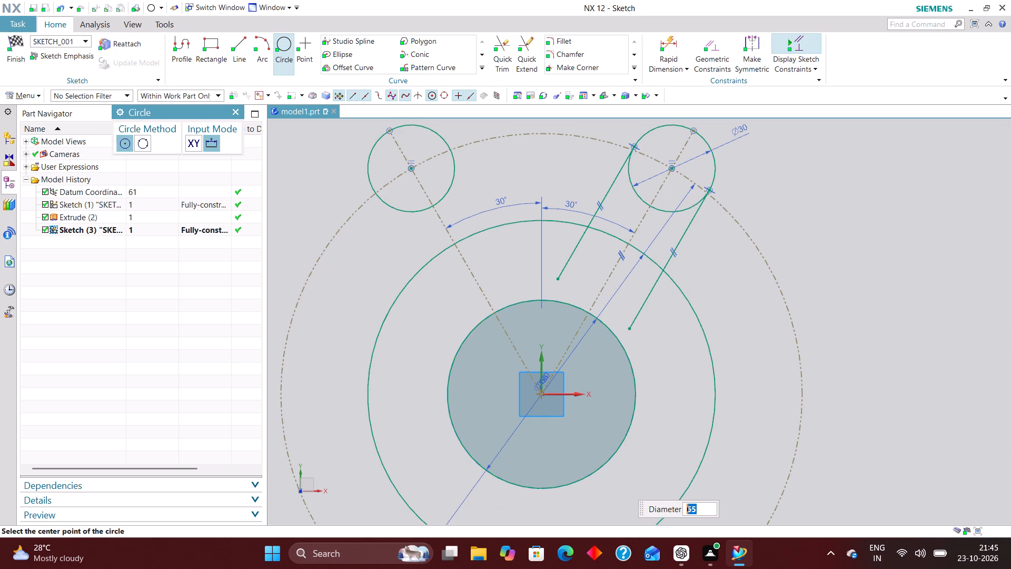
{"action": "left_click", "coordinate": [239, 114]}
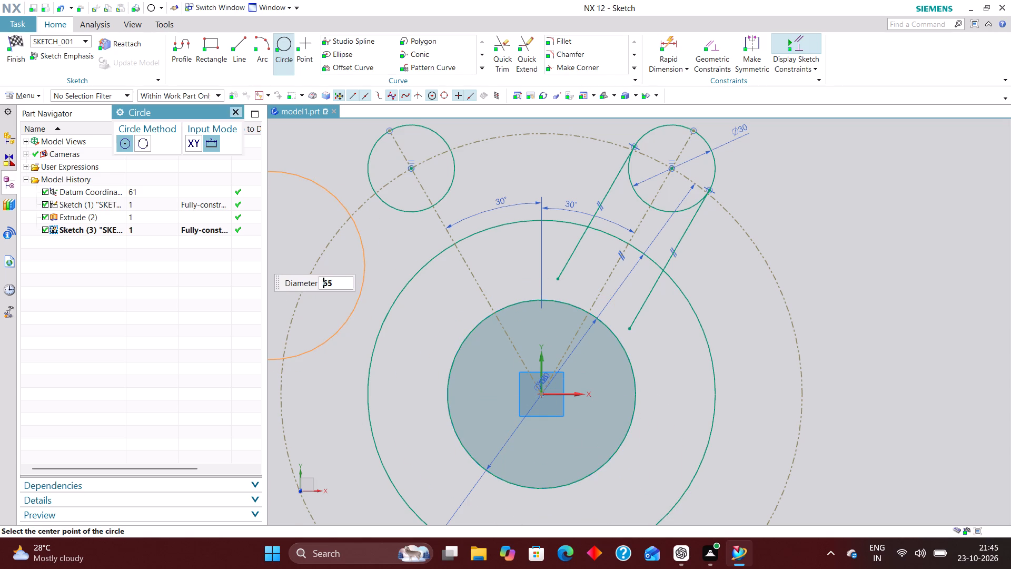
Extend the lower end of the outer +X tangent line into the 65 mm circle.
{"action": "left_click", "coordinate": [708, 45]}
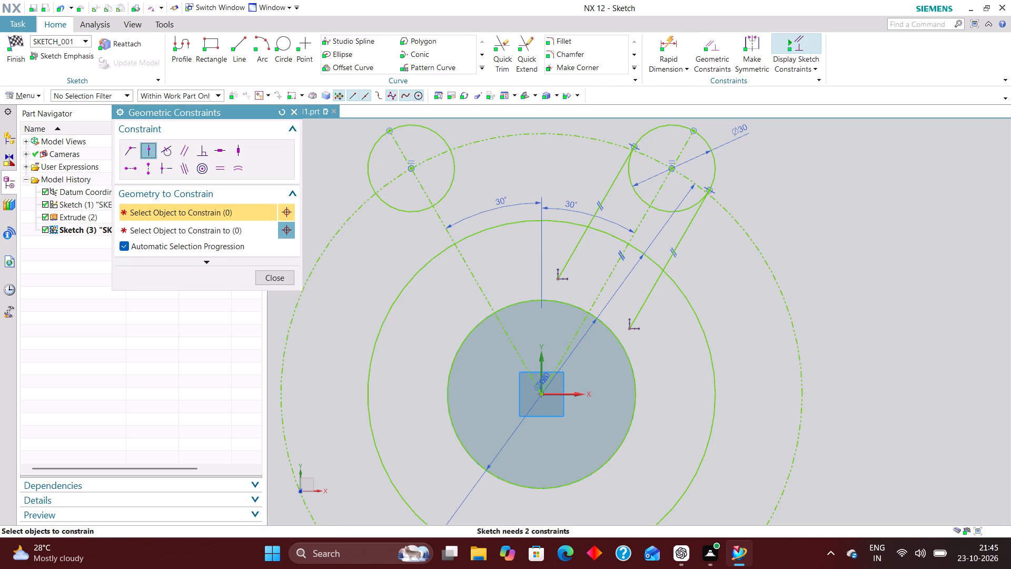
{"action": "left_click", "coordinate": [269, 278]}
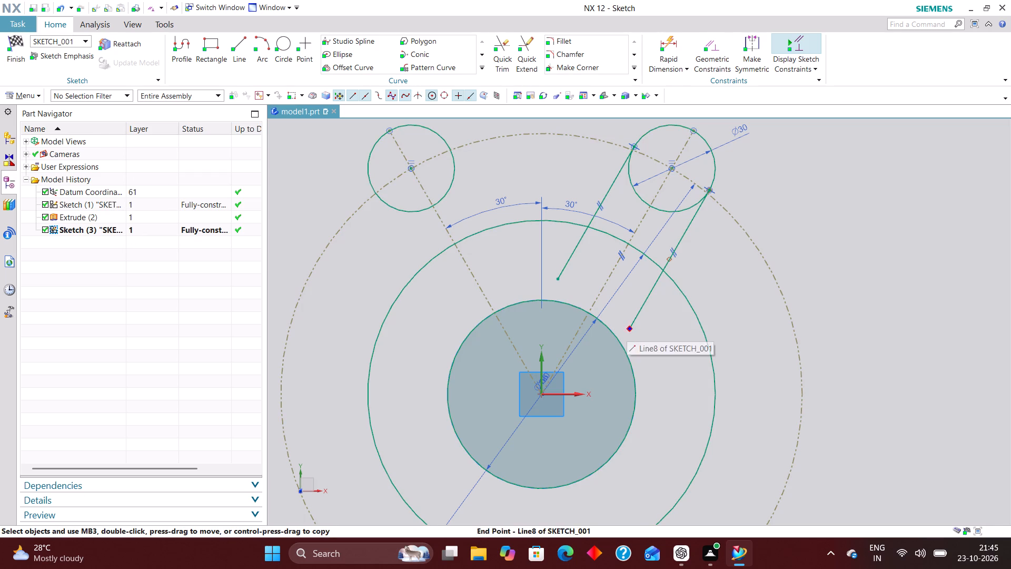
{"action": "left_click_drag", "start_coordinate": [628, 328], "coordinate": [600, 378]}
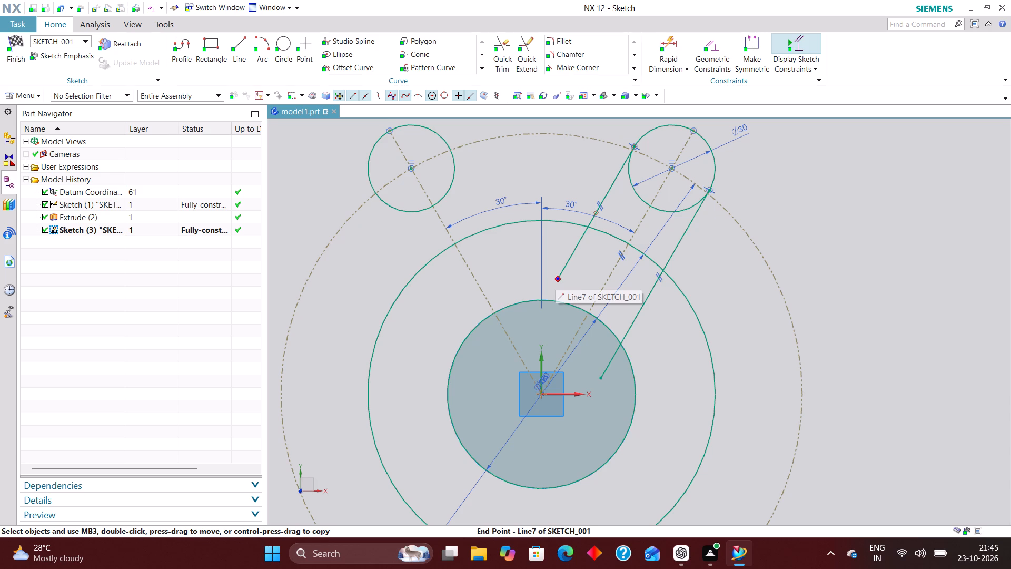
Draw two lines parallel to the −X arm centreline, one on each side of its end circle, the outer one about 63 mm long.
{"action": "scroll", "coordinate": [463, 295], "scroll_direction": "down", "scroll_amount": 2}
{"action": "scroll", "coordinate": [477, 232], "scroll_direction": "up", "scroll_amount": 2}
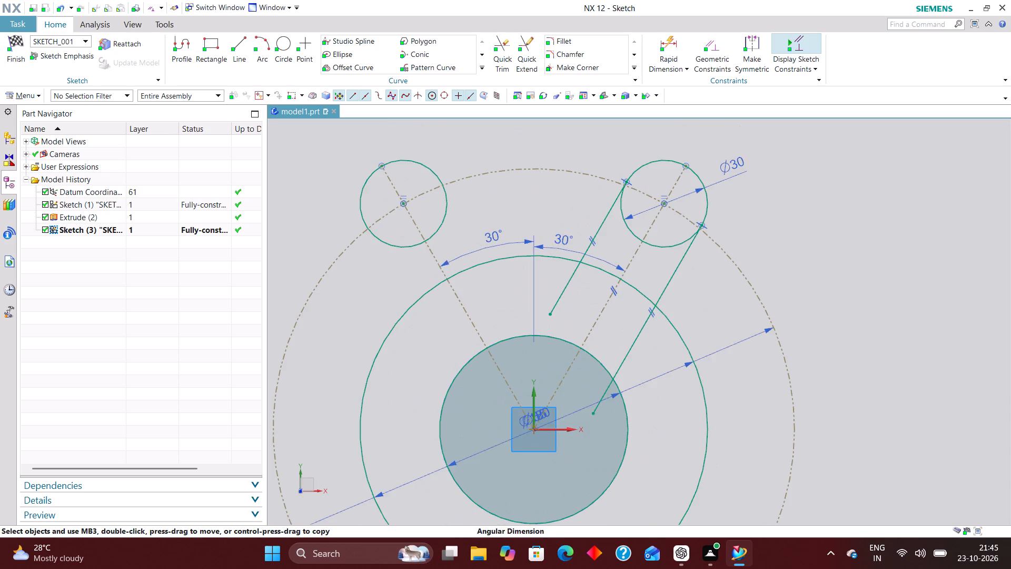
{"action": "left_click", "coordinate": [236, 44]}
{"action": "left_click", "coordinate": [440, 153]}
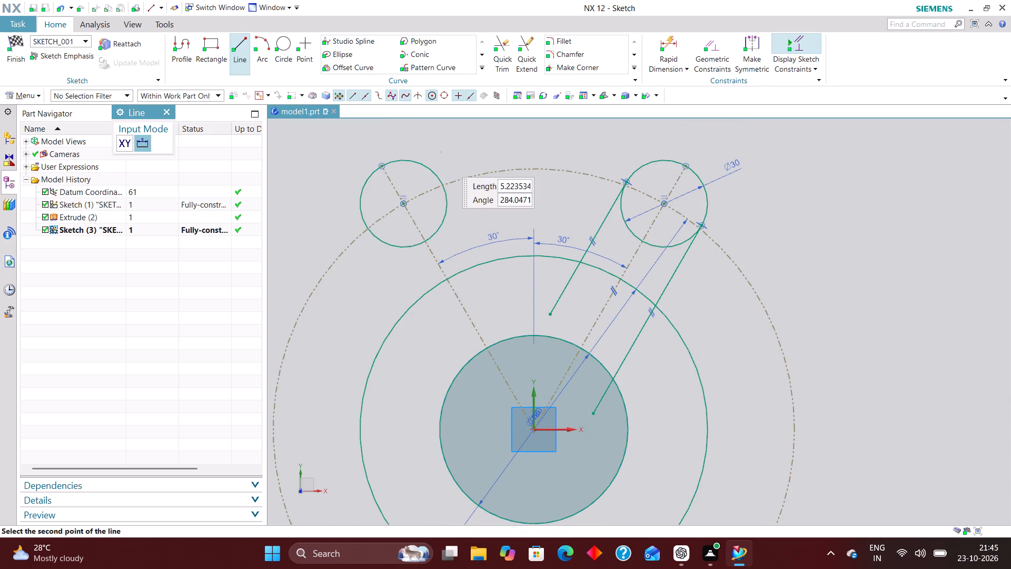
{"action": "left_click", "coordinate": [512, 289]}
{"action": "left_click", "coordinate": [324, 204]}
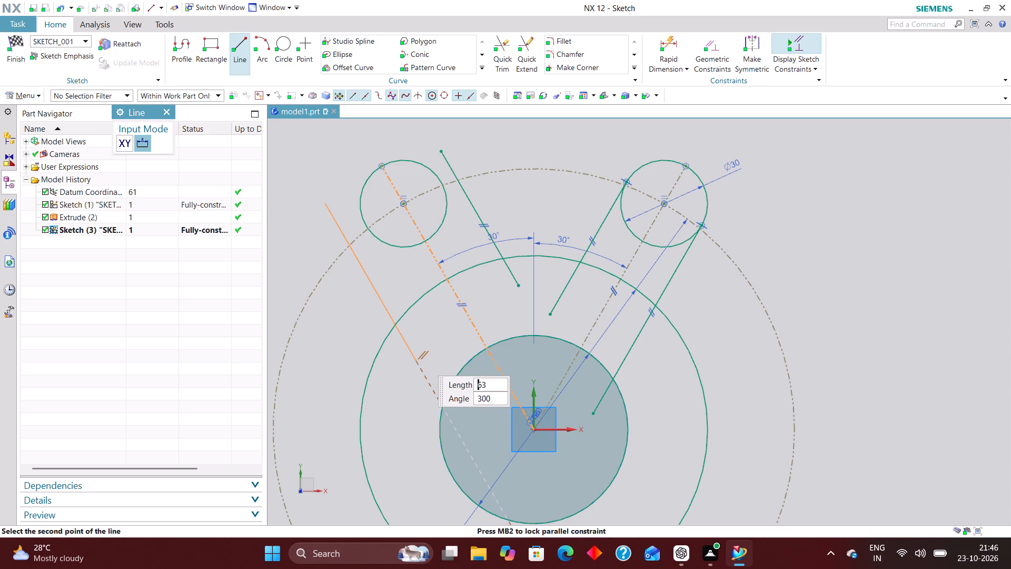
{"action": "left_click", "coordinate": [421, 358]}
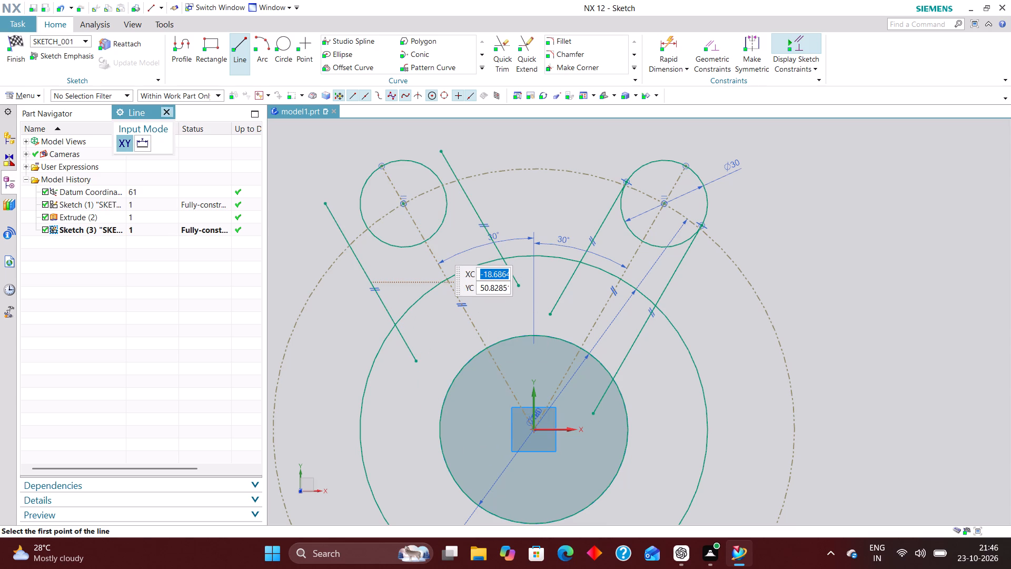
{"action": "left_click", "coordinate": [166, 113]}
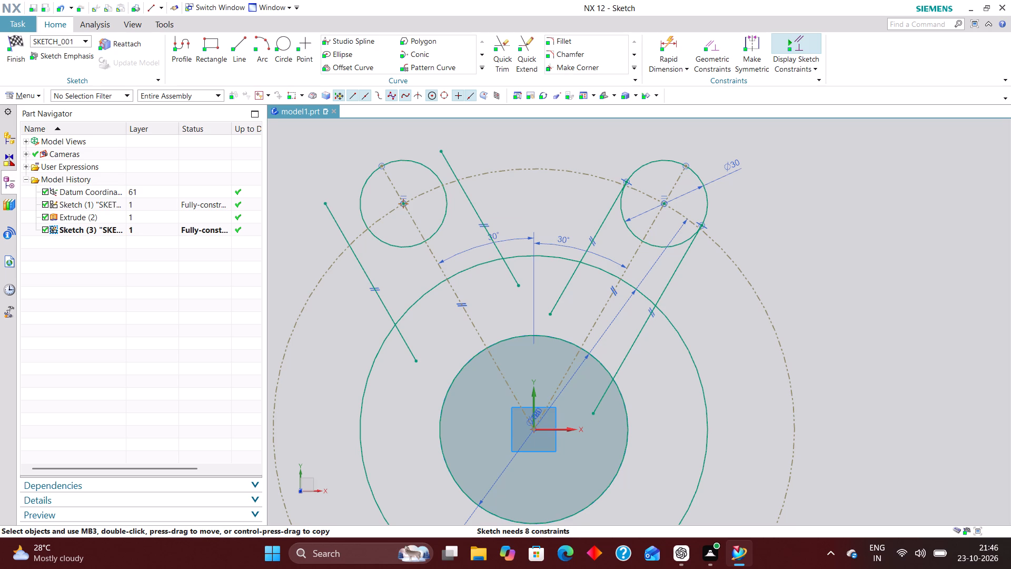
Apply Tangent constraints between the −X arm-end circle and each of the two new side lines.
{"action": "left_click", "coordinate": [717, 46]}
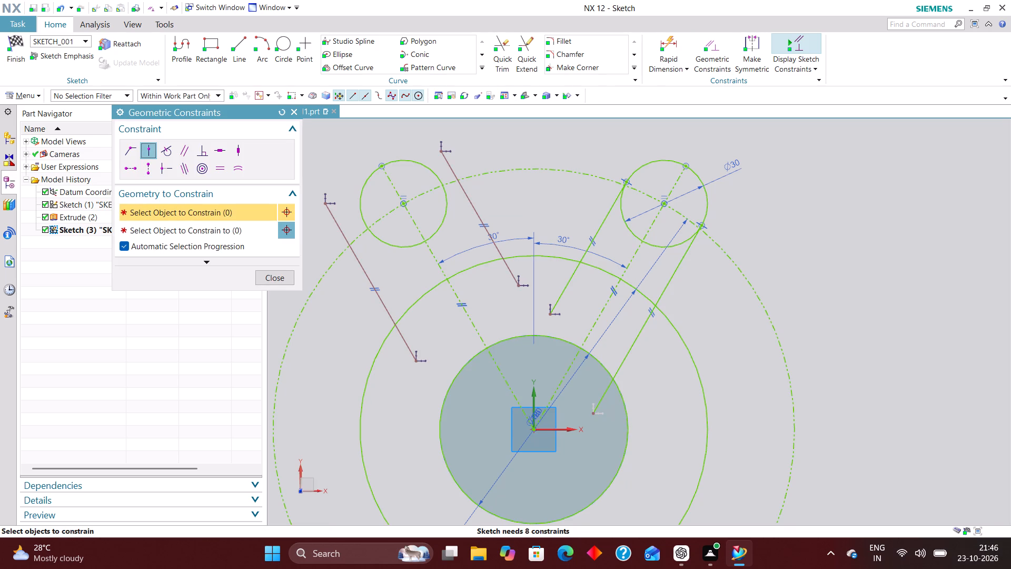
{"action": "left_click", "coordinate": [170, 145]}
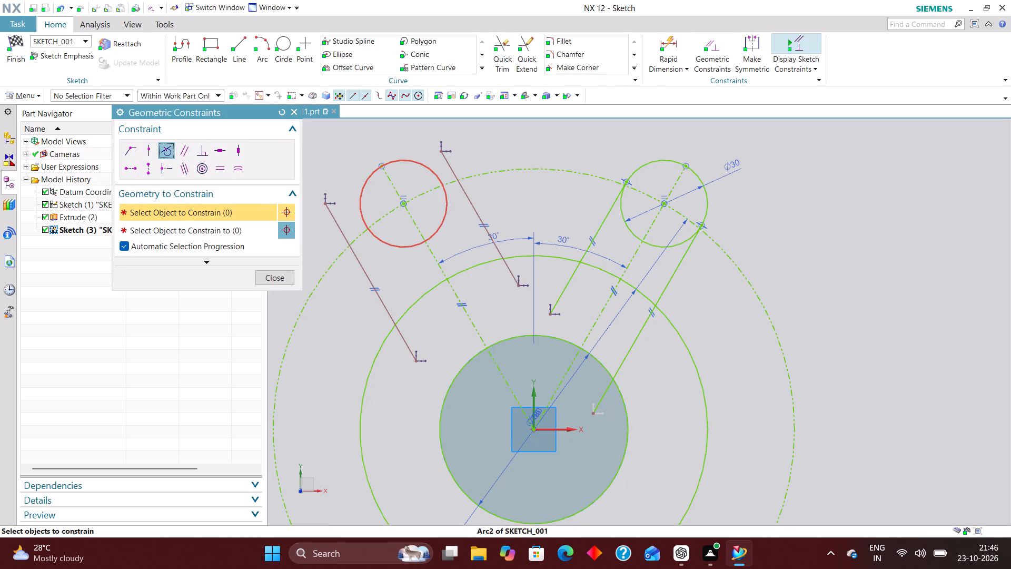
{"action": "left_click", "coordinate": [420, 170]}
{"action": "left_click", "coordinate": [449, 164]}
{"action": "left_click", "coordinate": [362, 220]}
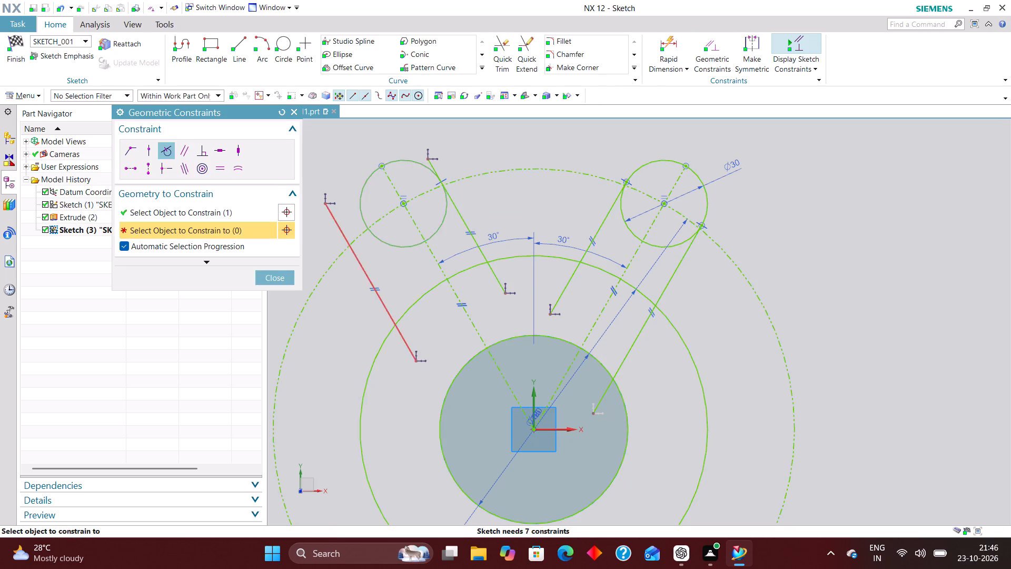
{"action": "left_click", "coordinate": [341, 227]}
Apply Point on Curve constraints so the upper endpoints of both −X side lines lie on the −X arm-end circle.
{"action": "left_click", "coordinate": [145, 153]}
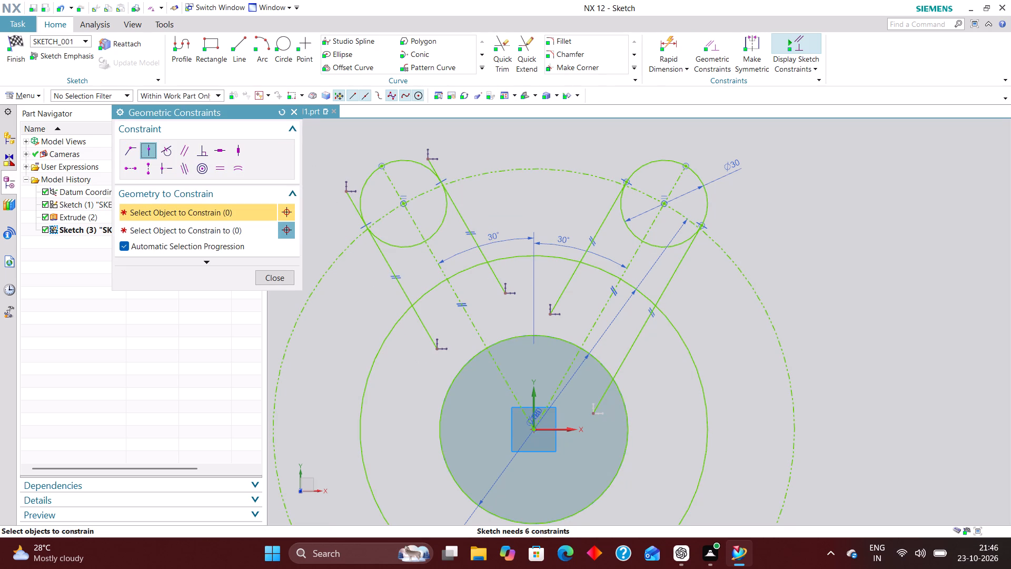
{"action": "left_click", "coordinate": [345, 190]}
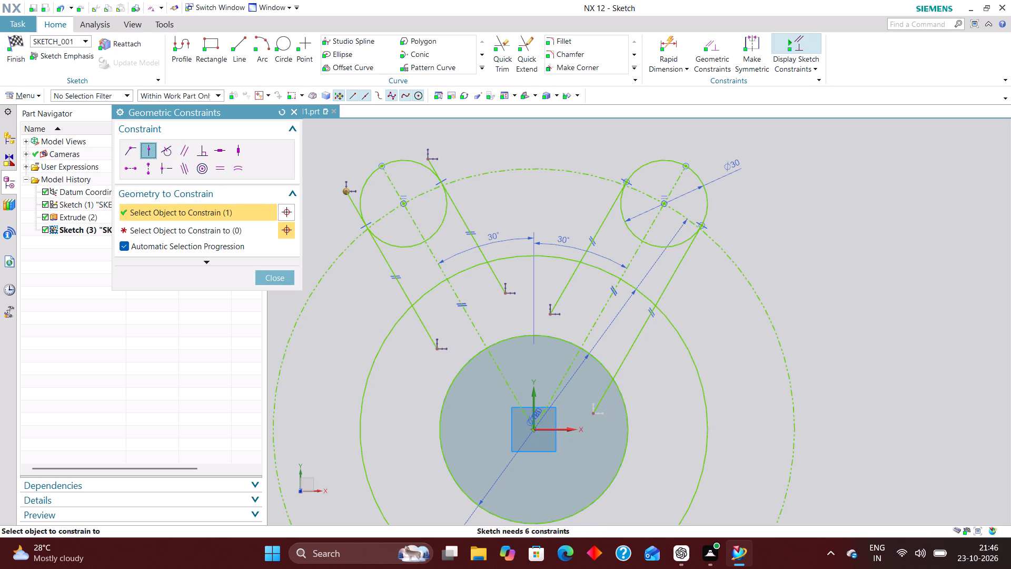
{"action": "left_click", "coordinate": [359, 182]}
{"action": "left_click", "coordinate": [364, 182]}
{"action": "left_click", "coordinate": [427, 156]}
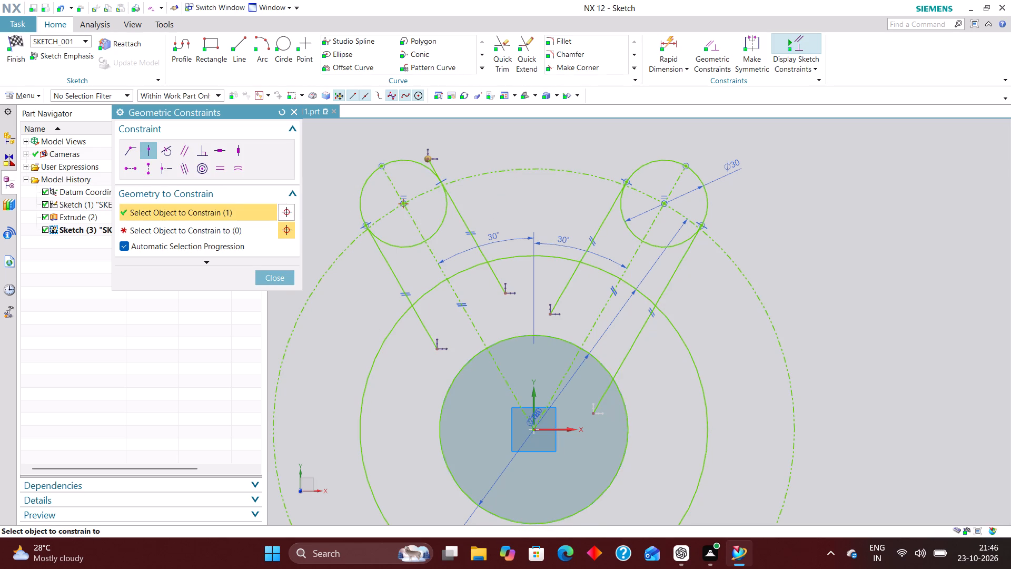
{"action": "left_click", "coordinate": [419, 162]}
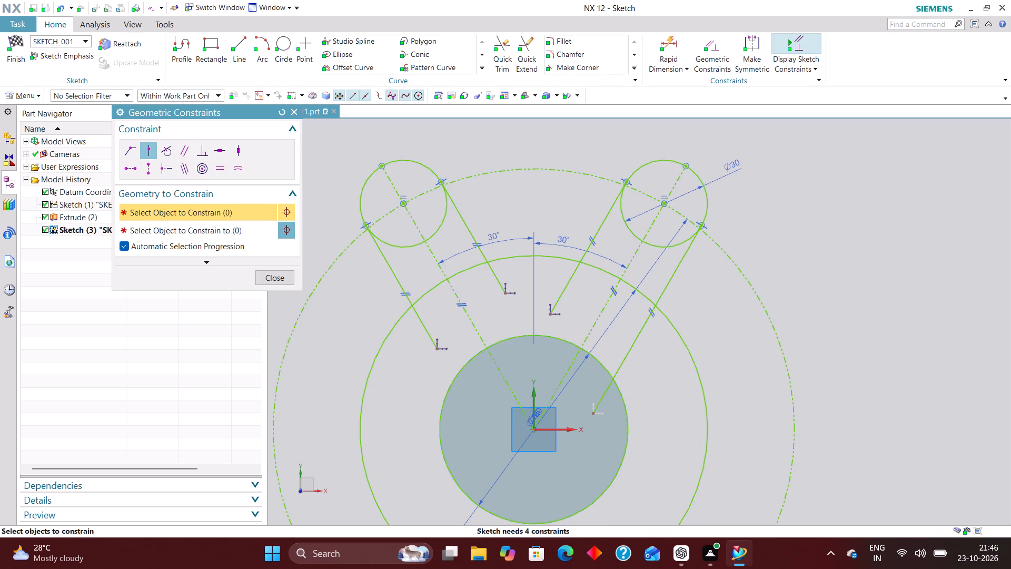
{"action": "left_click", "coordinate": [276, 278]}
Extend the lower end of the outer −X tangent line into the 65 mm circle.
{"action": "left_click_drag", "start_coordinate": [437, 346], "coordinate": [452, 367]}
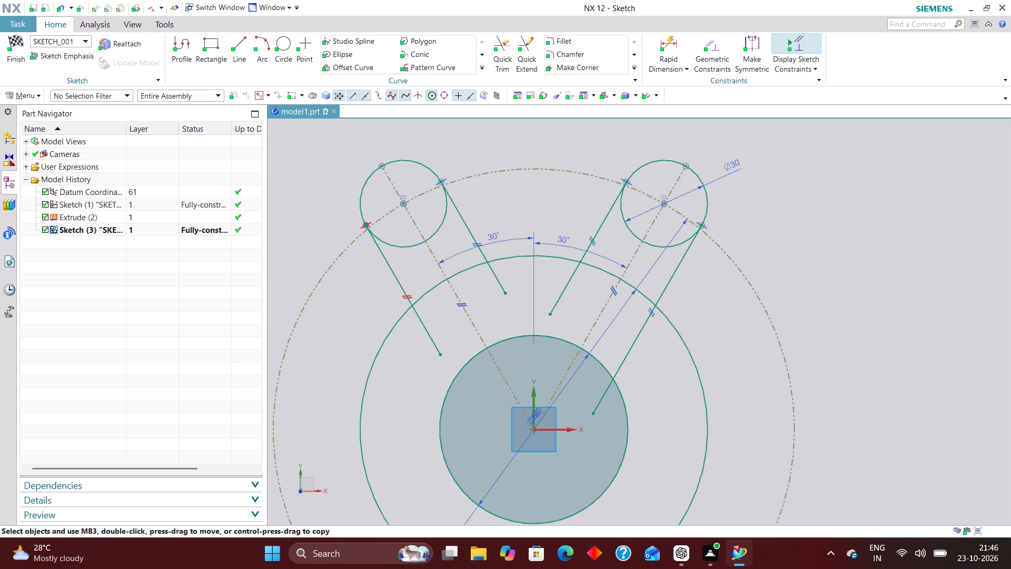
{"action": "left_click_drag", "start_coordinate": [452, 367], "coordinate": [473, 394]}
Hide the extruded body at the origin.
{"action": "right_click_drag", "start_coordinate": [483, 390], "coordinate": [478, 432]}
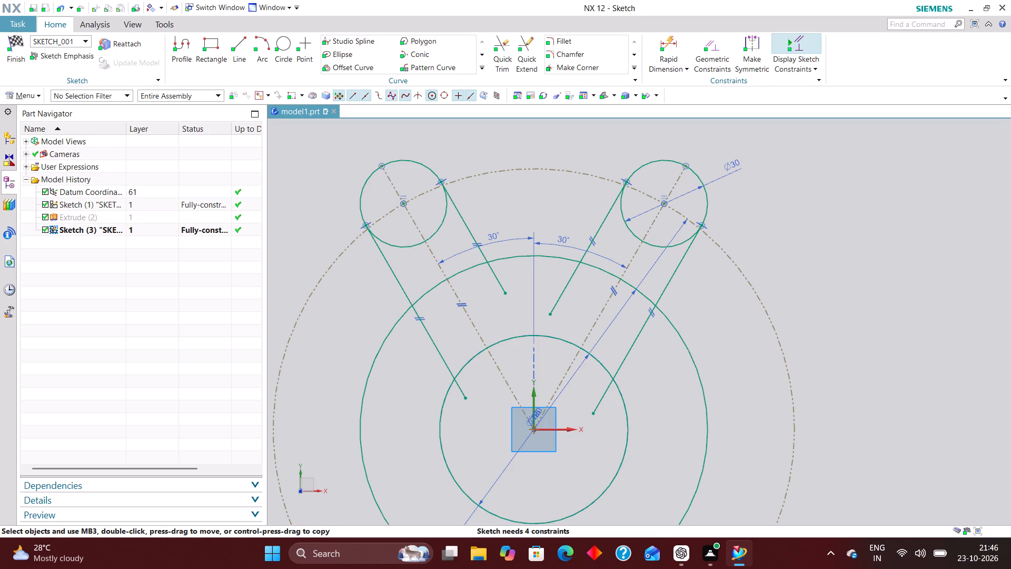
Trim the lower ends of both inner tangent lines back to the 120 mm circle with Quick Trim.
{"action": "left_click", "coordinate": [511, 51]}
{"action": "left_click", "coordinate": [500, 279]}
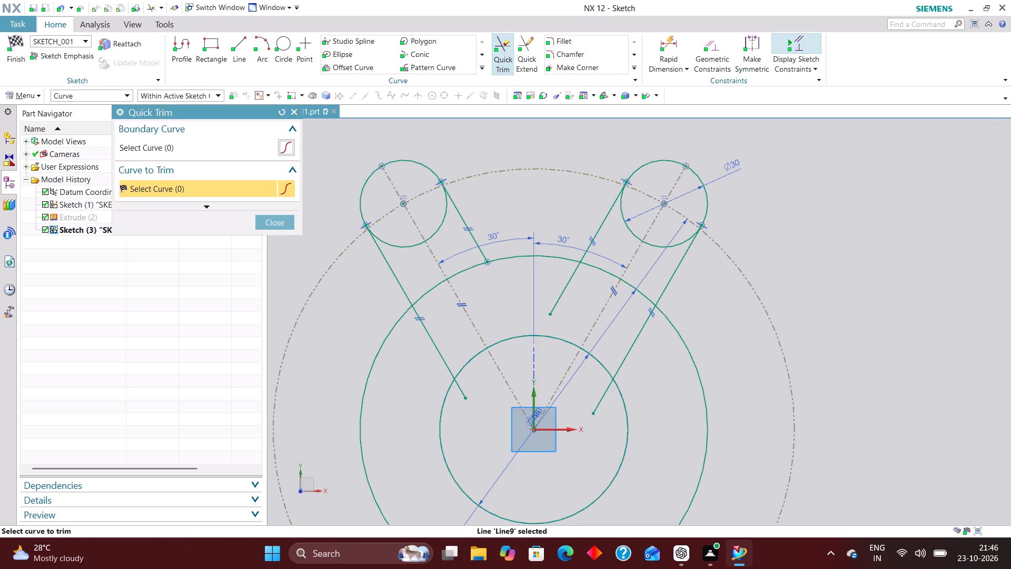
{"action": "left_click", "coordinate": [566, 279]}
Trim the 120 mm circle down to the short arc connecting the two inner tangent lines.
{"action": "scroll", "coordinate": [386, 297], "scroll_direction": "up", "scroll_amount": 3}
{"action": "scroll", "coordinate": [403, 333], "scroll_direction": "down", "scroll_amount": 3}
{"action": "left_click", "coordinate": [410, 333]}
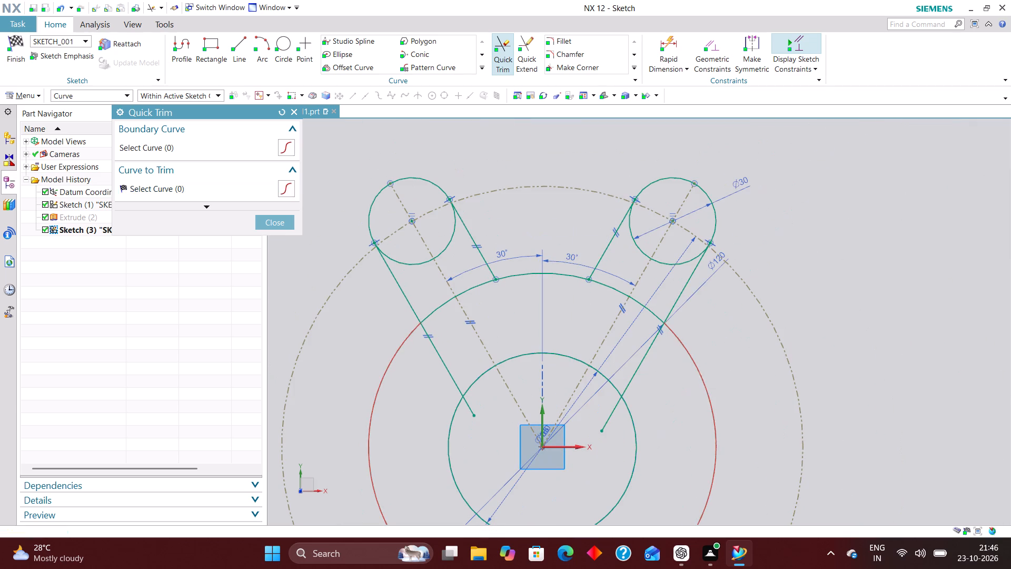
{"action": "left_click", "coordinate": [432, 316]}
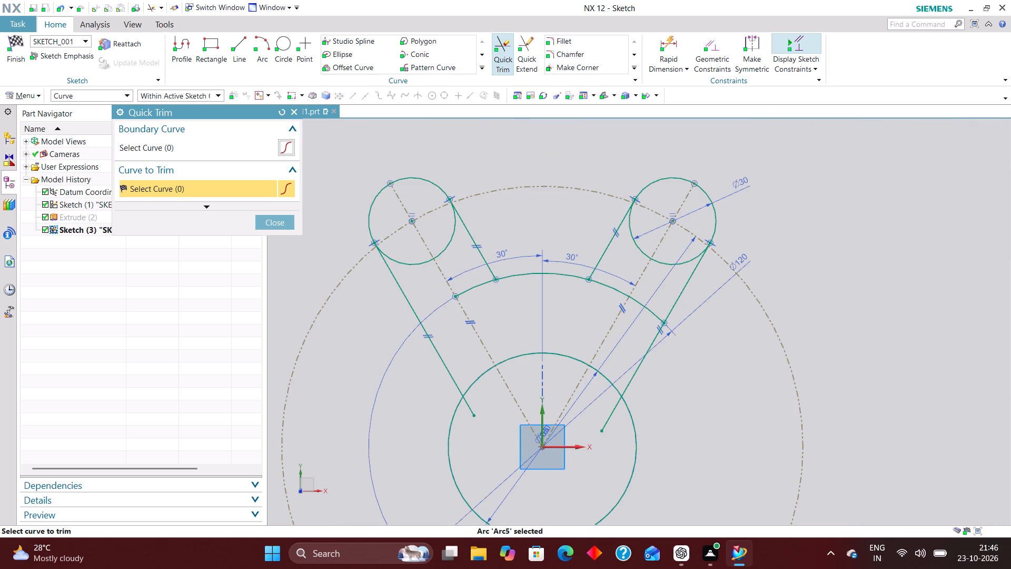
{"action": "left_click", "coordinate": [471, 290]}
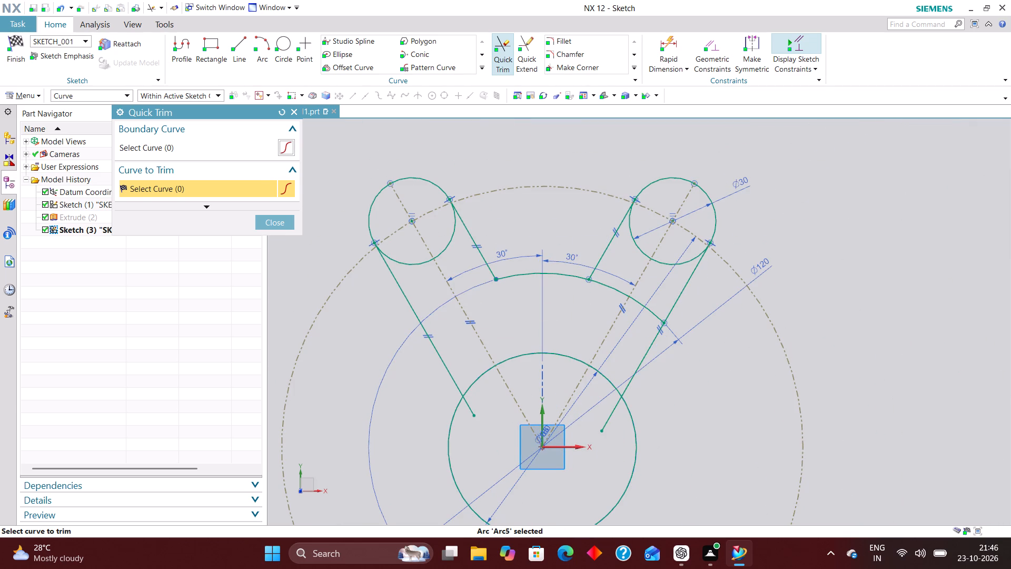
{"action": "scroll", "coordinate": [648, 320], "scroll_direction": "up", "scroll_amount": 3}
{"action": "left_click", "coordinate": [661, 312]}
{"action": "left_click", "coordinate": [580, 264]}
{"action": "scroll", "coordinate": [572, 249], "scroll_direction": "down", "scroll_amount": 3}
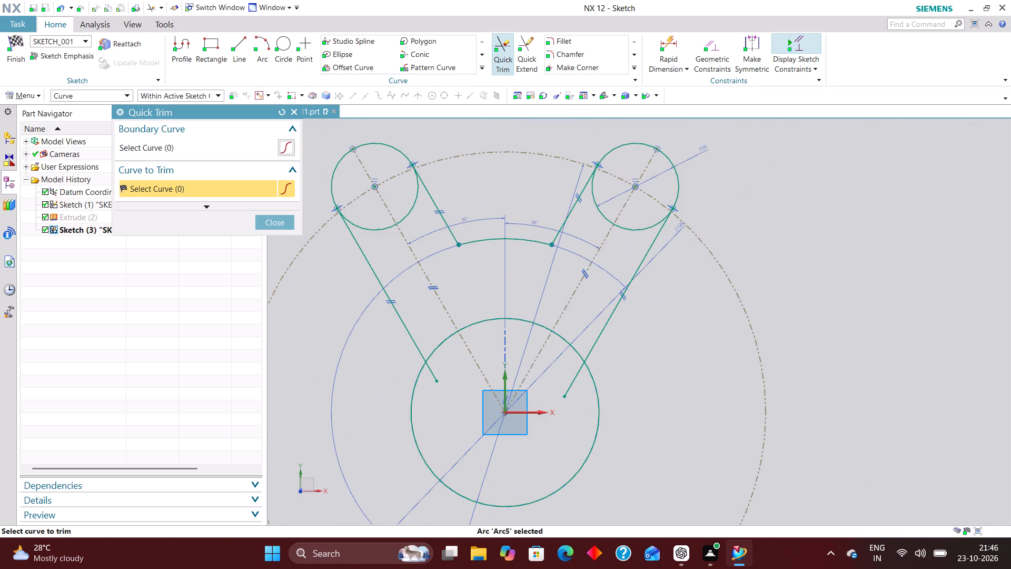
Trim the outer tangent lines back to the 65 mm circle and remove that circle's lower arc.
{"action": "left_click", "coordinate": [434, 374]}
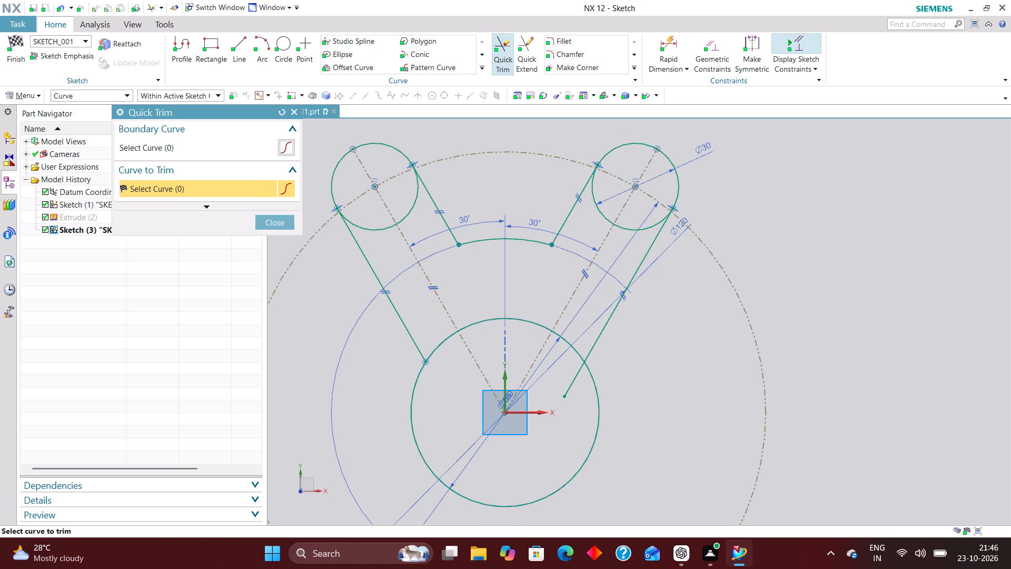
{"action": "left_click", "coordinate": [575, 391]}
{"action": "left_click", "coordinate": [570, 376]}
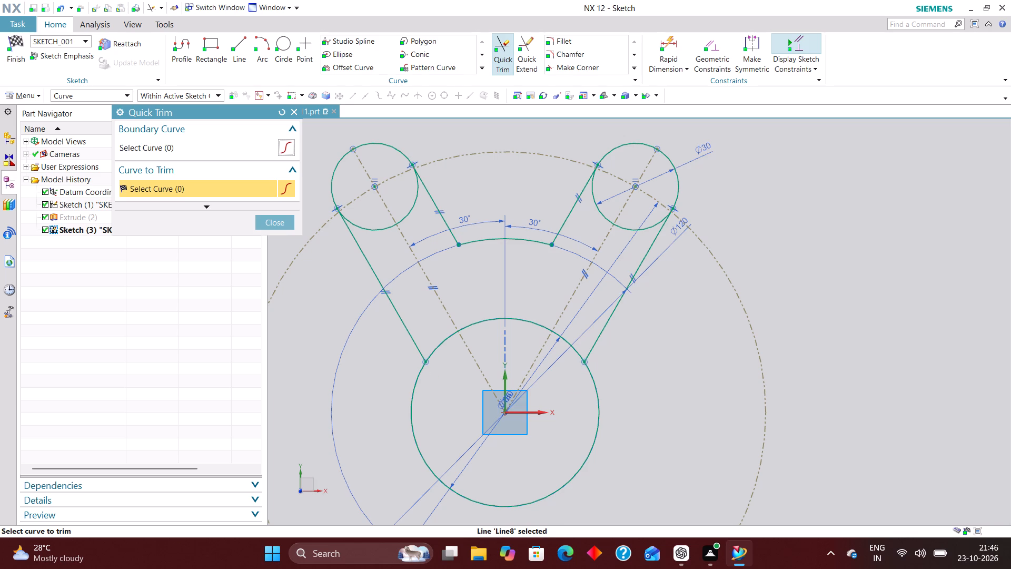
{"action": "left_click", "coordinate": [424, 460]}
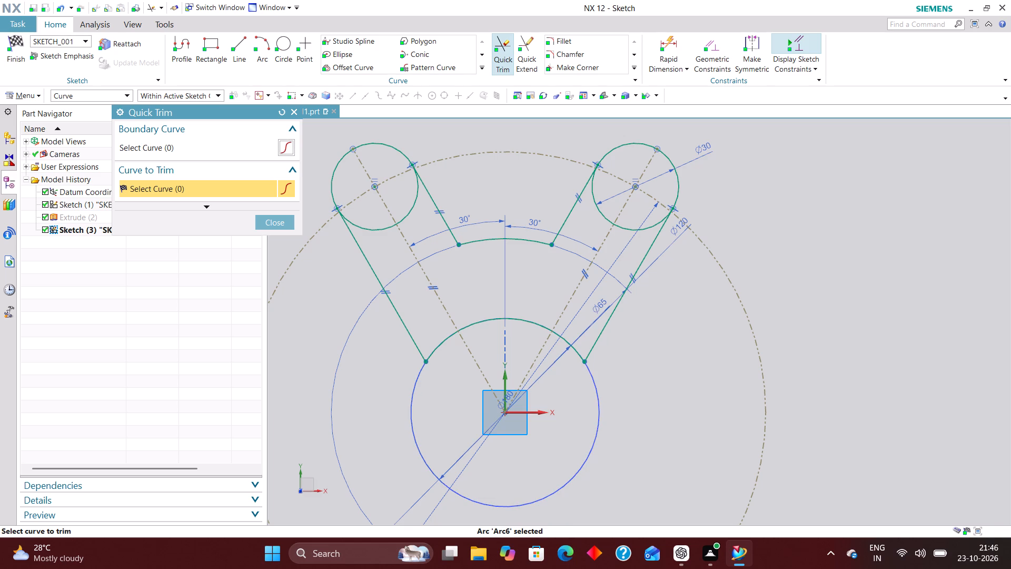
Trim the inner arcs of both 30 mm end circles, leaving rounded arm ends, and finish the sketch.
{"action": "left_click", "coordinate": [367, 231]}
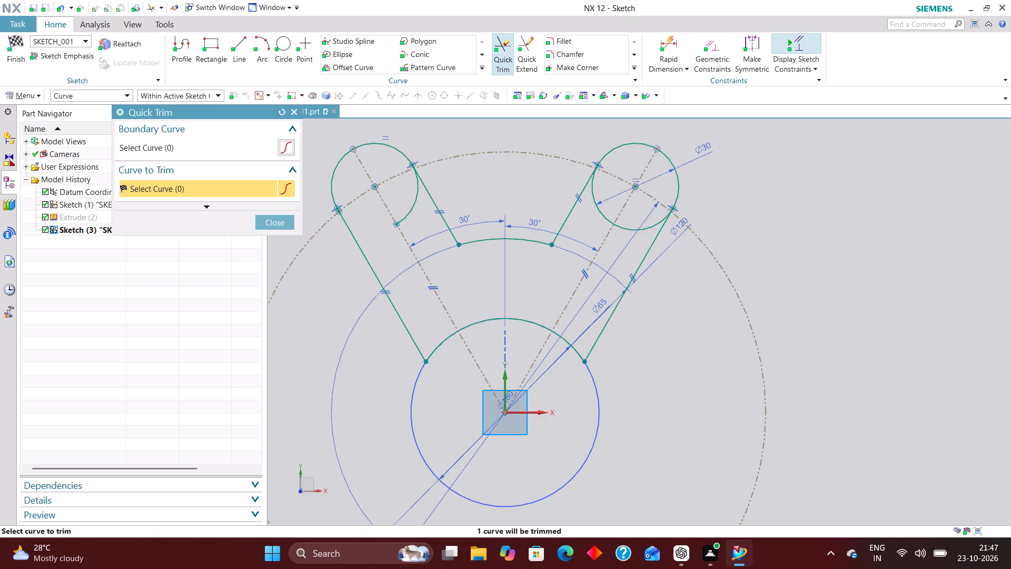
{"action": "left_click", "coordinate": [403, 216]}
{"action": "left_click", "coordinate": [593, 204]}
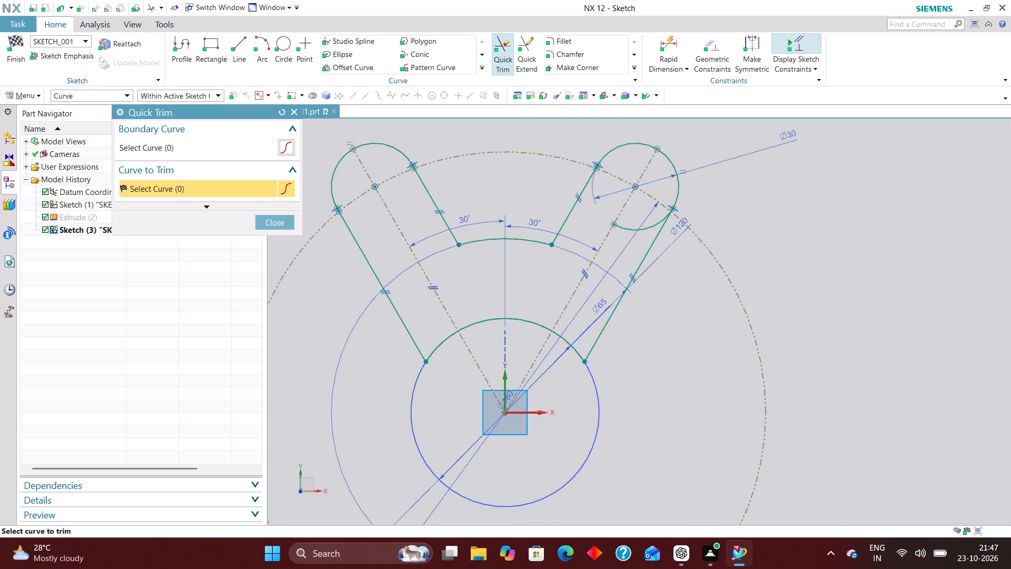
{"action": "left_click", "coordinate": [630, 228]}
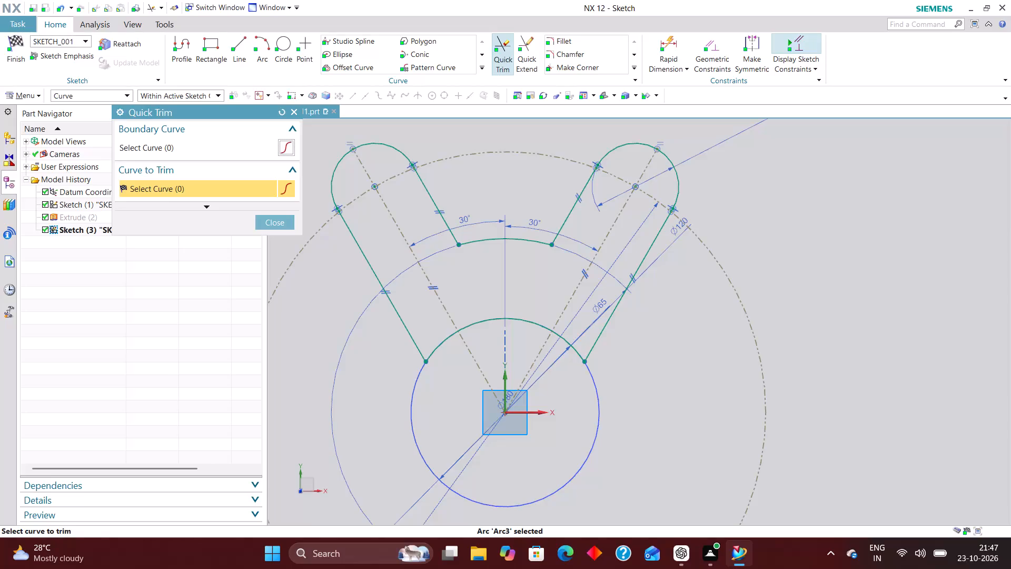
{"action": "left_click", "coordinate": [295, 115]}
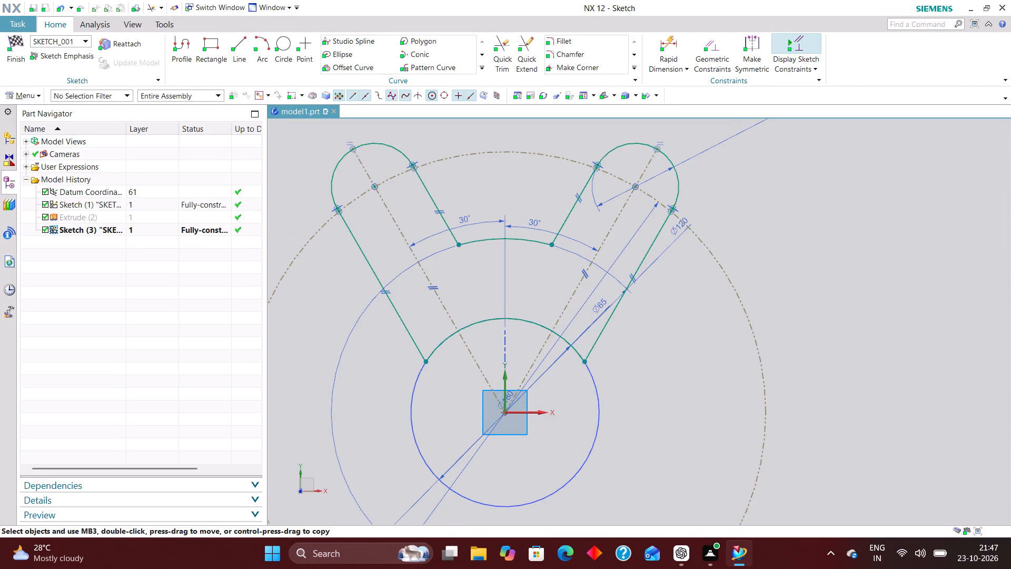
{"action": "left_click", "coordinate": [11, 39]}
Extrude the two-arm profile from 0 to 60 mm with Boolean set to None.
{"action": "scroll", "coordinate": [730, 292], "scroll_direction": "up", "scroll_amount": 2}
{"action": "left_click", "coordinate": [152, 42]}
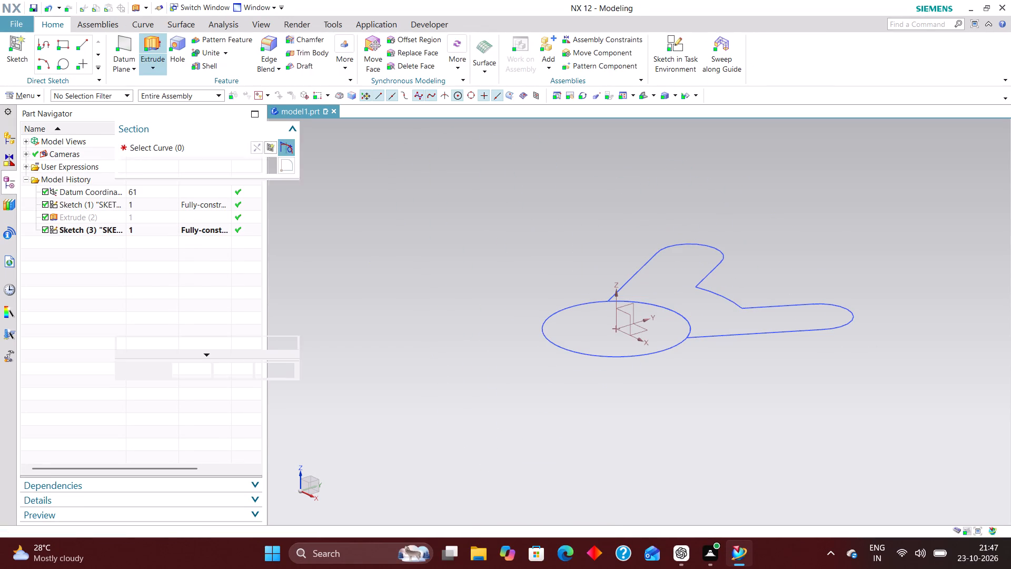
{"action": "left_click", "coordinate": [757, 335]}
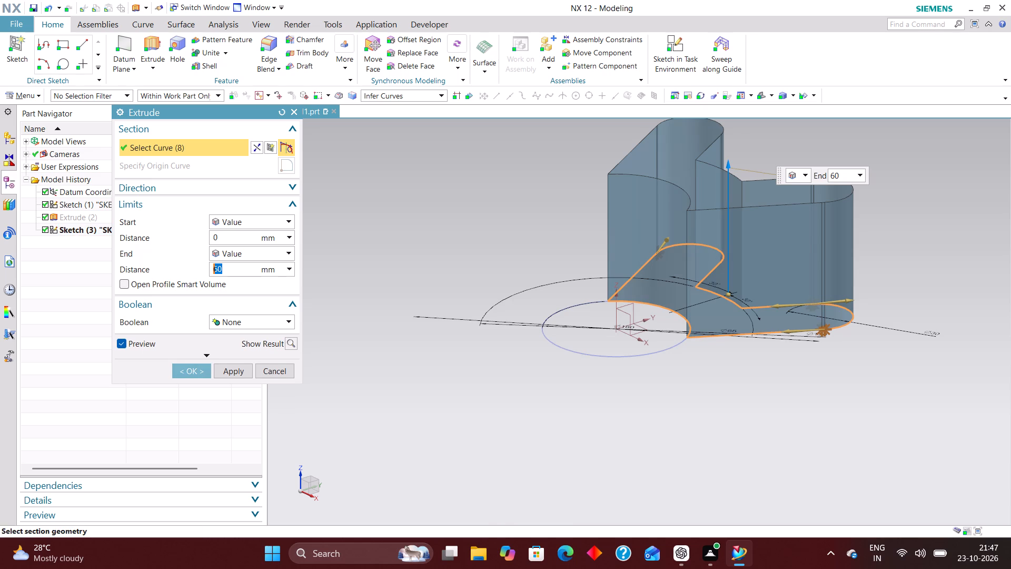
{"action": "middle_click_drag", "start_coordinate": [736, 401], "coordinate": [731, 469]}
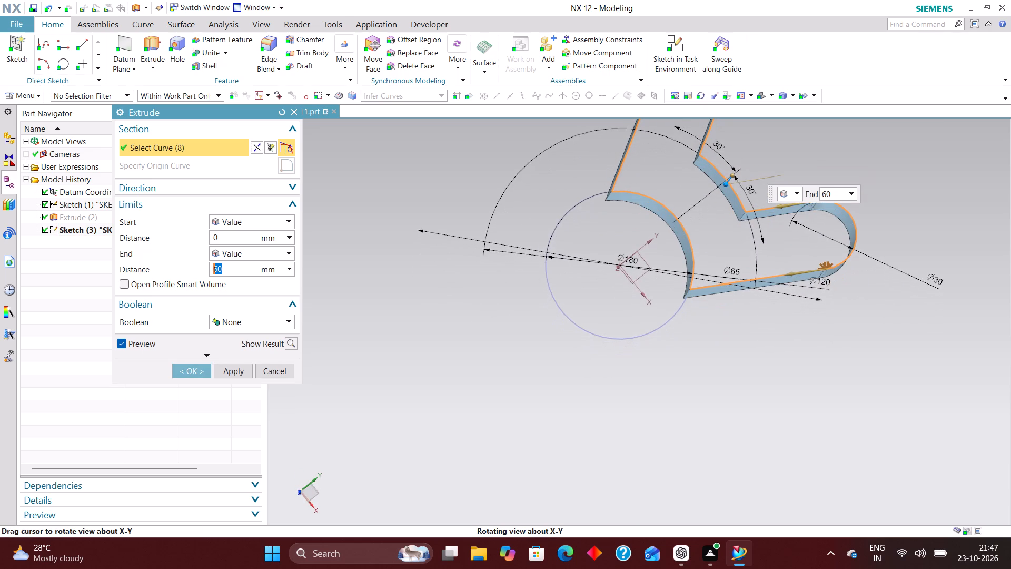
{"action": "middle_click_drag", "start_coordinate": [731, 469], "coordinate": [742, 427]}
{"action": "scroll", "coordinate": [667, 458], "scroll_direction": "down", "scroll_amount": 3}
{"action": "middle_click_drag", "start_coordinate": [839, 356], "coordinate": [822, 401]}
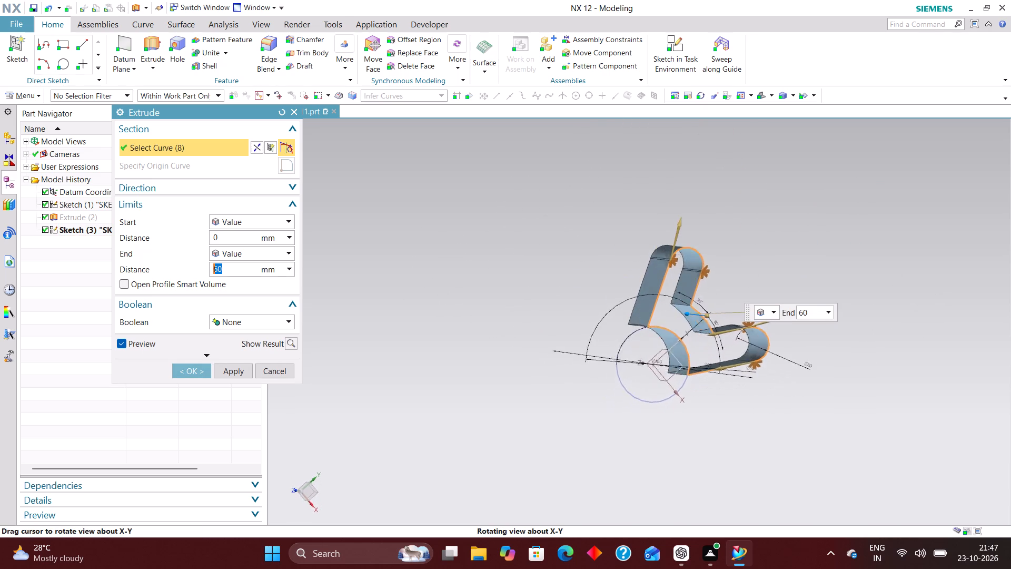
{"action": "middle_click_drag", "start_coordinate": [822, 401], "coordinate": [779, 416]}
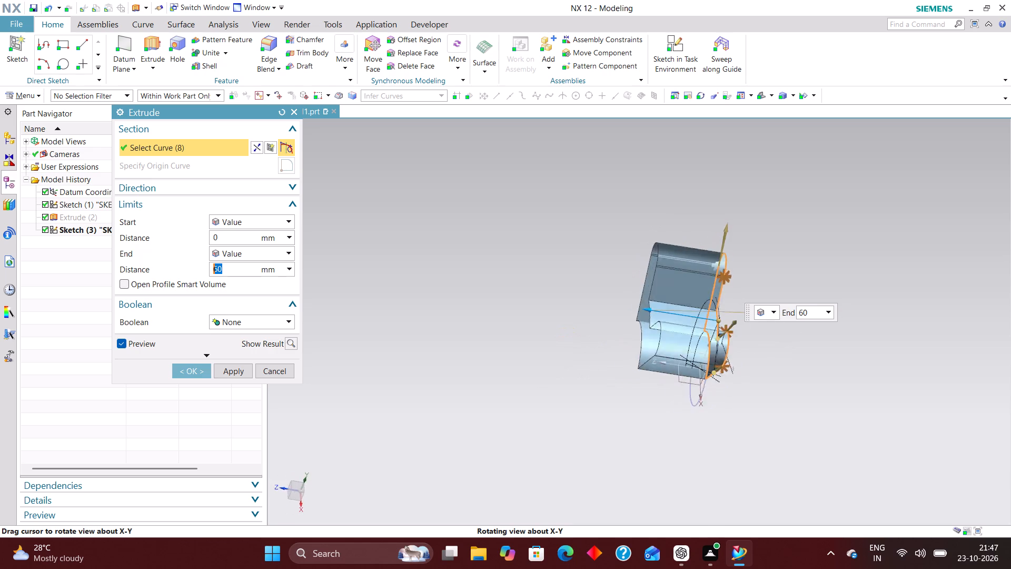
{"action": "middle_click_drag", "start_coordinate": [779, 416], "coordinate": [814, 399]}
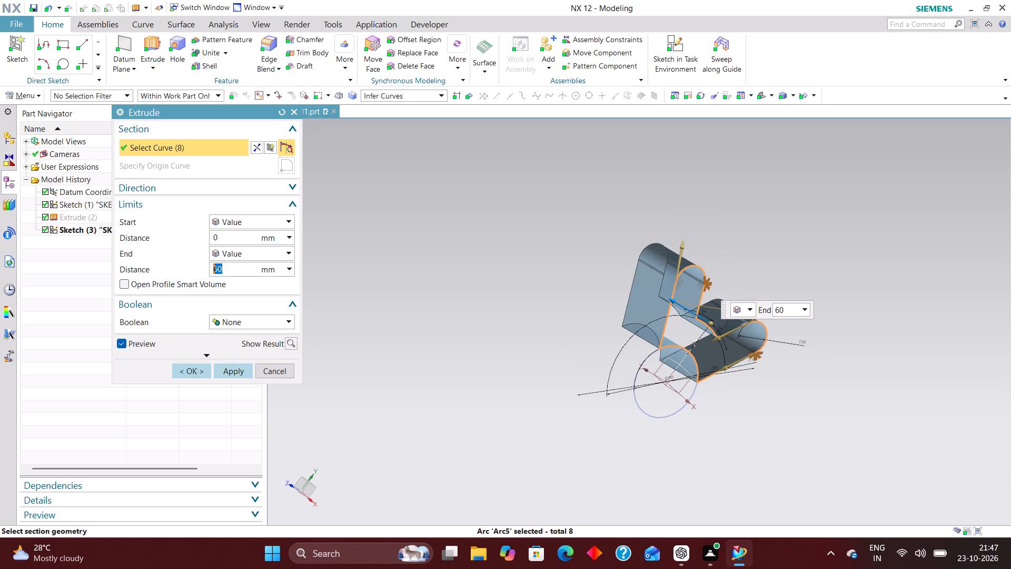
{"action": "left_click", "coordinate": [189, 371]}
Reopen the arm profile sketch for editing.
{"action": "left_click", "coordinate": [142, 225]}
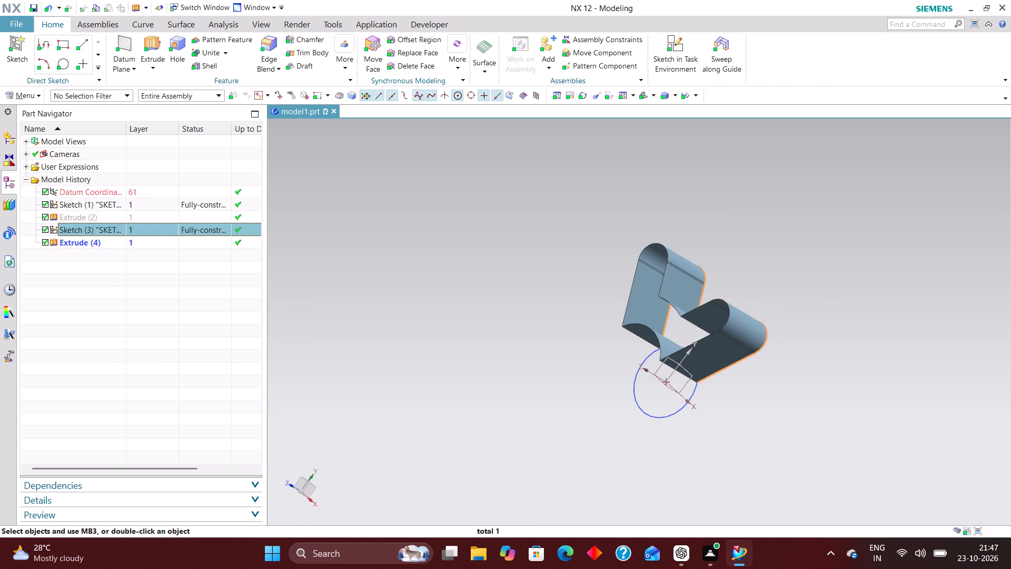
{"action": "right_click", "coordinate": [142, 227]}
{"action": "left_click", "coordinate": [209, 256]}
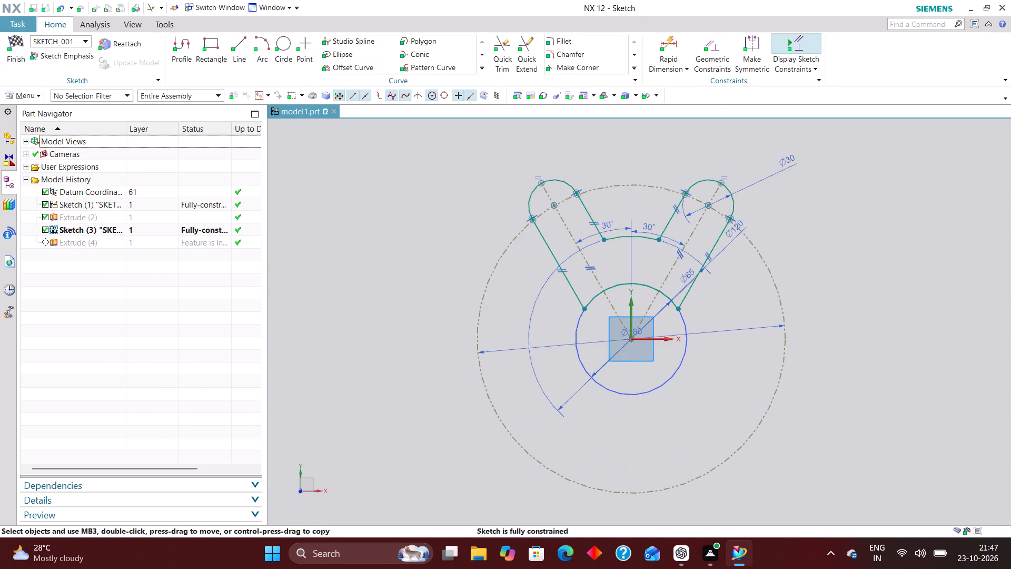
Hide the first sketch, which holds the boss circle.
{"action": "scroll", "coordinate": [618, 306], "scroll_direction": "up", "scroll_amount": 4}
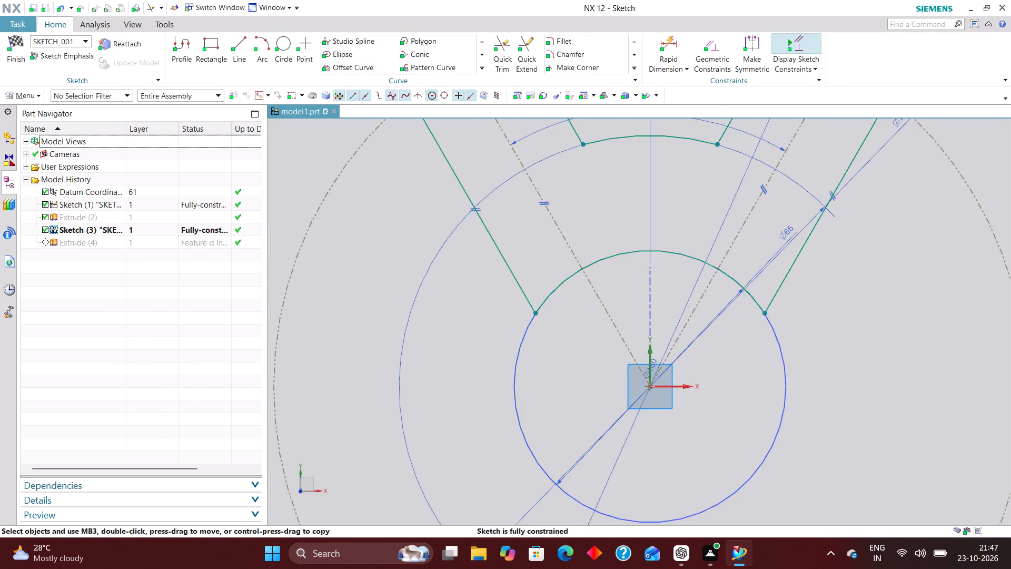
{"action": "scroll", "coordinate": [548, 340], "scroll_direction": "down", "scroll_amount": 4}
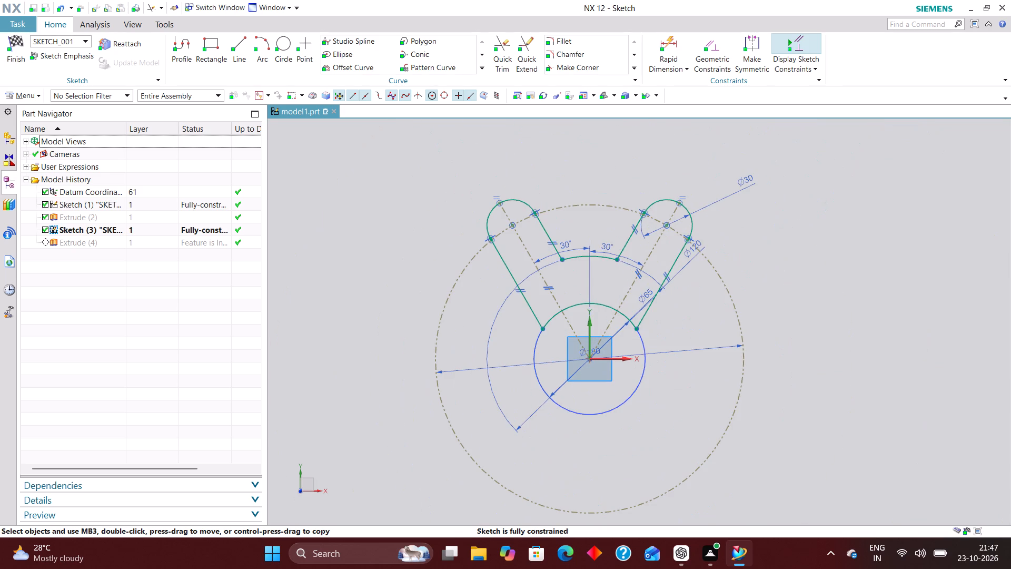
{"action": "left_click", "coordinate": [150, 206]}
{"action": "right_click", "coordinate": [150, 206]}
{"action": "left_click", "coordinate": [183, 216]}
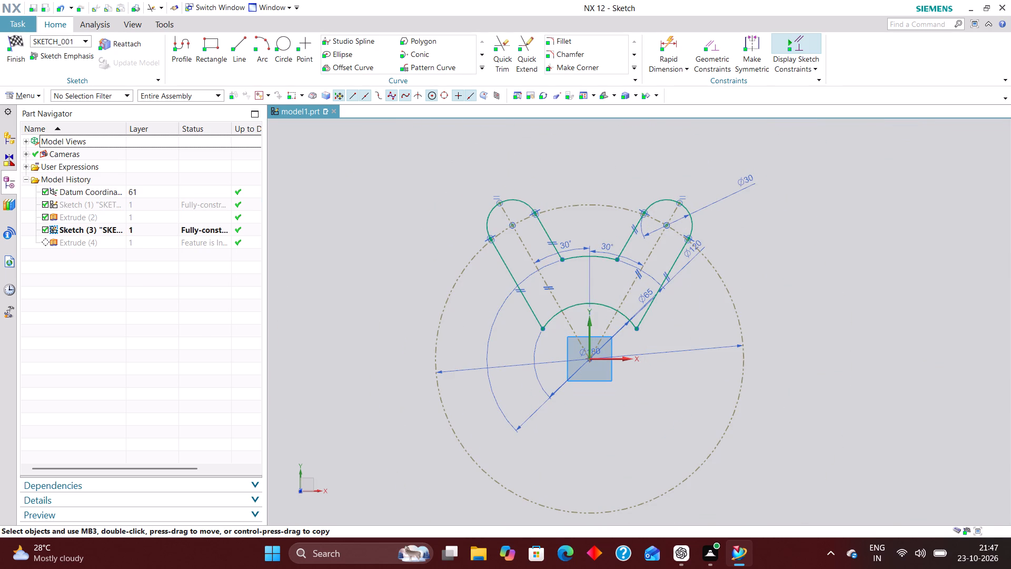
Quick Trim the leftover arc slivers below the tangent points on both sides of the left arm's rounded end.
{"action": "left_click", "coordinate": [504, 49]}
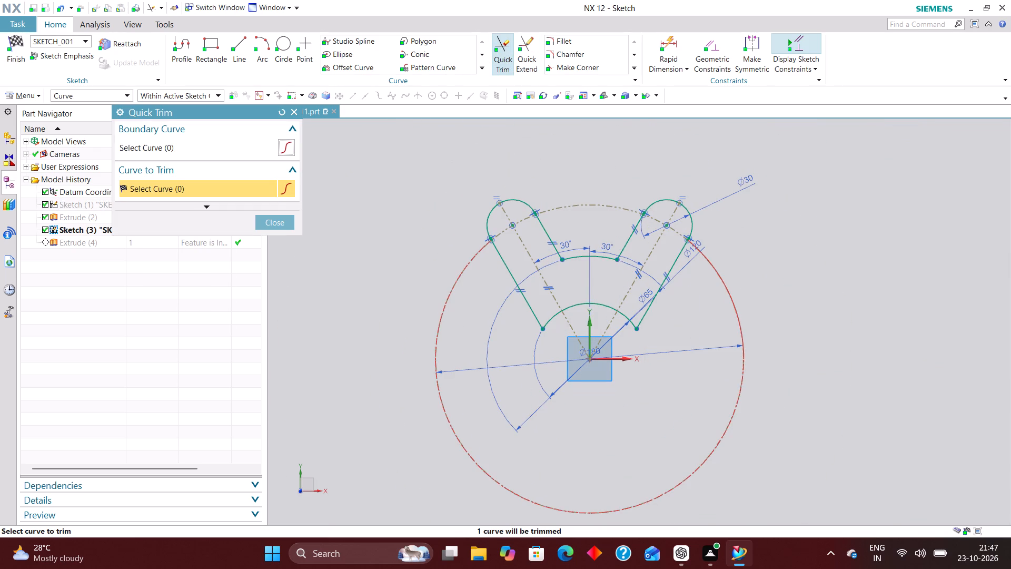
{"action": "scroll", "coordinate": [491, 227], "scroll_direction": "up", "scroll_amount": 12}
{"action": "scroll", "coordinate": [487, 316], "scroll_direction": "up", "scroll_amount": 6}
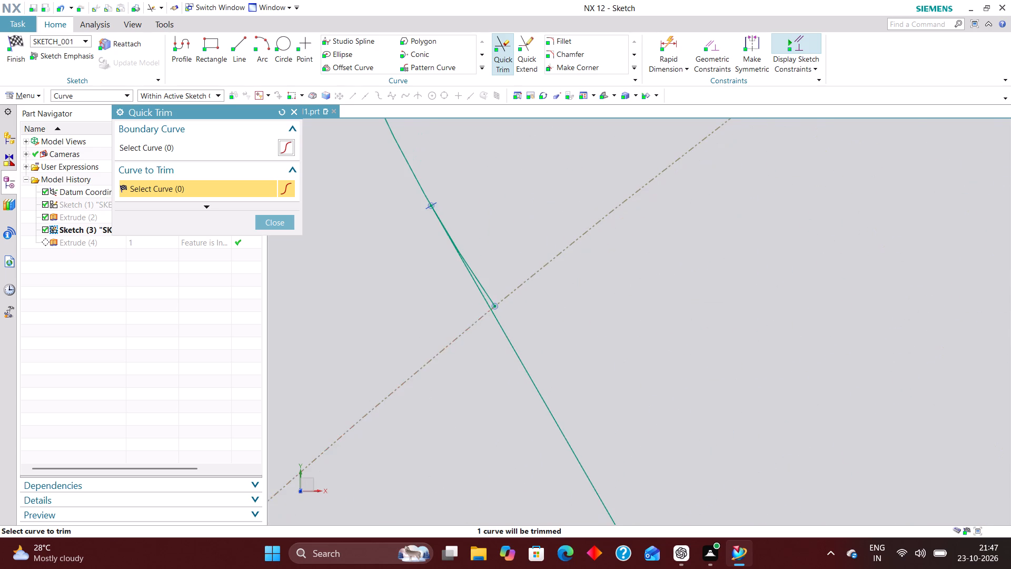
{"action": "scroll", "coordinate": [491, 305], "scroll_direction": "up", "scroll_amount": 6}
{"action": "left_click", "coordinate": [497, 295]}
{"action": "scroll", "coordinate": [414, 299], "scroll_direction": "down", "scroll_amount": 7}
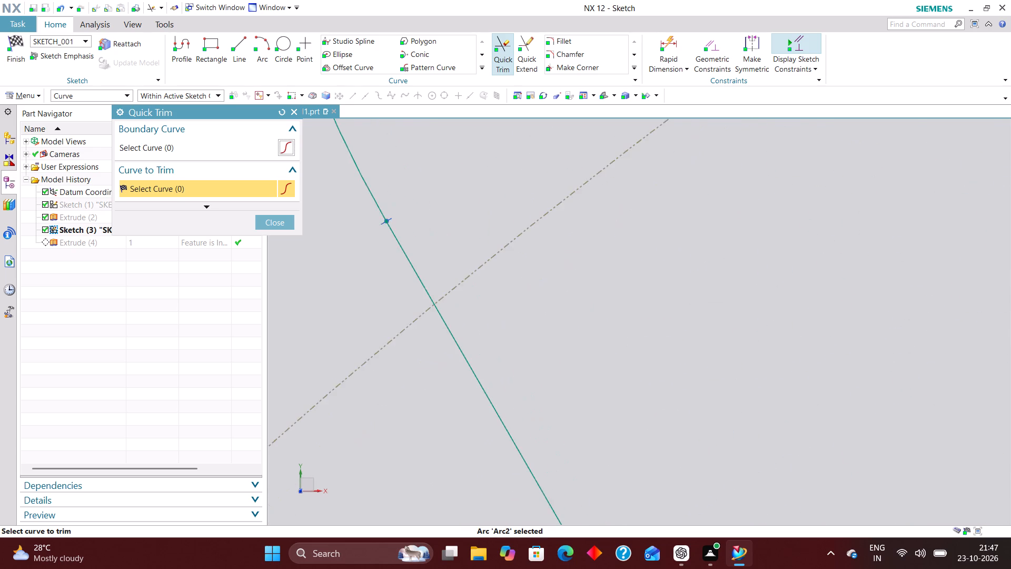
{"action": "scroll", "coordinate": [415, 299], "scroll_direction": "down", "scroll_amount": 4}
{"action": "scroll", "coordinate": [420, 354], "scroll_direction": "down", "scroll_amount": 4}
{"action": "scroll", "coordinate": [672, 194], "scroll_direction": "up", "scroll_amount": 7}
{"action": "scroll", "coordinate": [626, 336], "scroll_direction": "down", "scroll_amount": 5}
{"action": "scroll", "coordinate": [666, 248], "scroll_direction": "up", "scroll_amount": 7}
{"action": "scroll", "coordinate": [621, 329], "scroll_direction": "up", "scroll_amount": 6}
{"action": "left_click", "coordinate": [640, 347]}
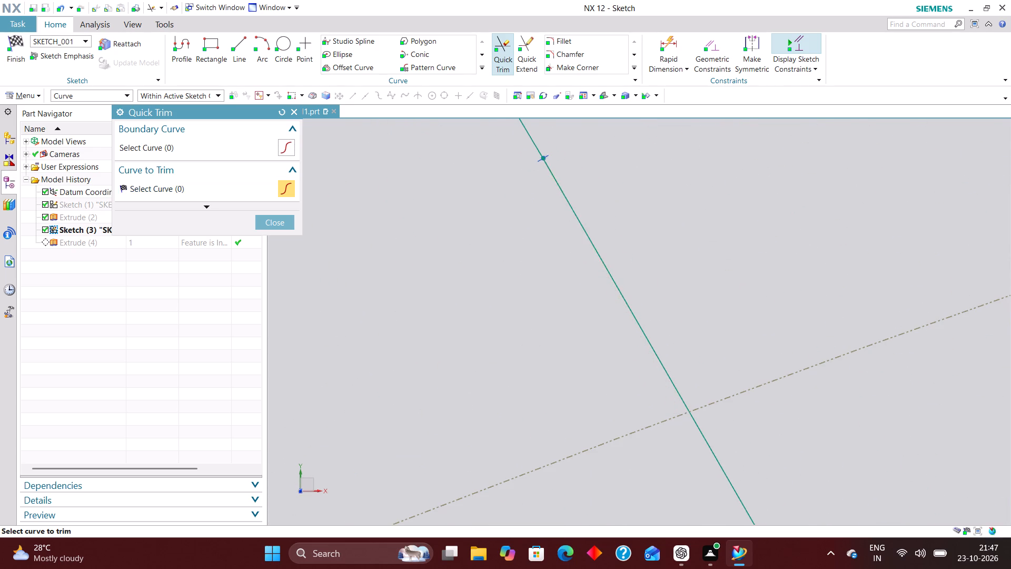
Quick Trim the leftover arc slivers on both sides of the right arm's rounded end and finish the sketch.
{"action": "scroll", "coordinate": [513, 320], "scroll_direction": "down", "scroll_amount": 19}
{"action": "scroll", "coordinate": [756, 323], "scroll_direction": "up", "scroll_amount": 7}
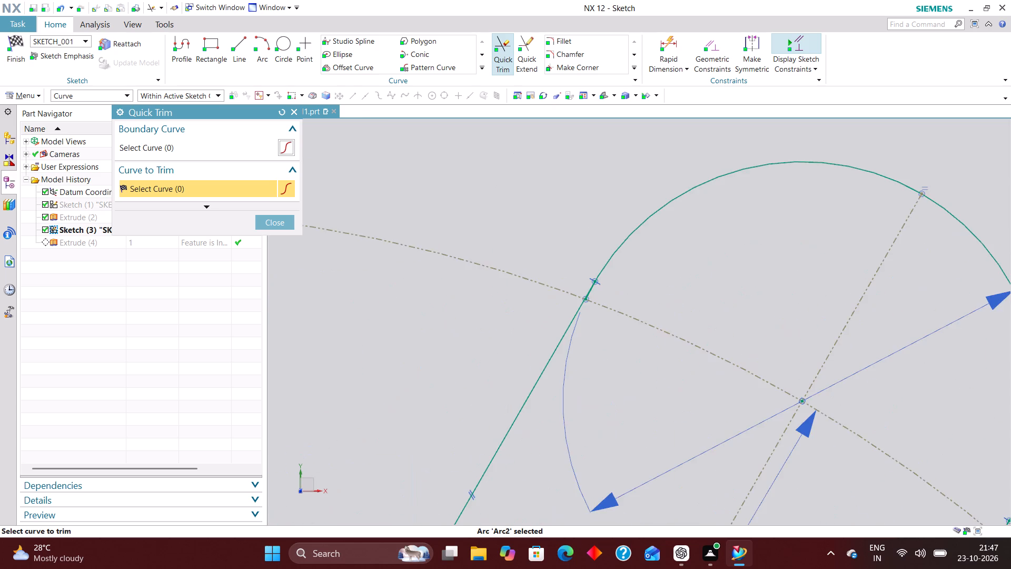
{"action": "scroll", "coordinate": [570, 313], "scroll_direction": "up", "scroll_amount": 6}
{"action": "scroll", "coordinate": [620, 254], "scroll_direction": "up", "scroll_amount": 7}
{"action": "left_click", "coordinate": [612, 275]}
{"action": "scroll", "coordinate": [536, 264], "scroll_direction": "down", "scroll_amount": 6}
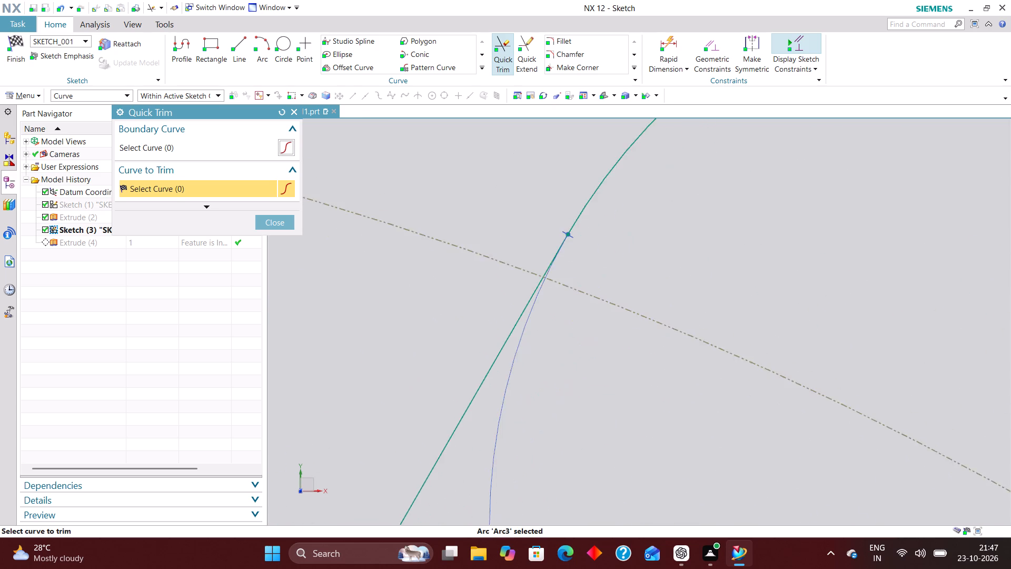
{"action": "scroll", "coordinate": [534, 264], "scroll_direction": "down", "scroll_amount": 9}
{"action": "scroll", "coordinate": [710, 358], "scroll_direction": "up", "scroll_amount": 14}
{"action": "scroll", "coordinate": [683, 350], "scroll_direction": "up", "scroll_amount": 7}
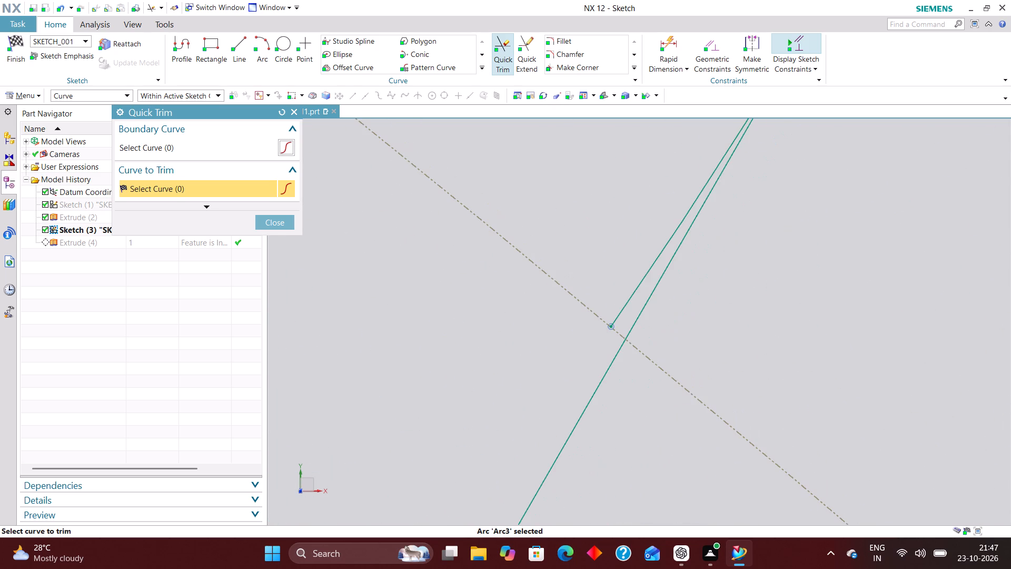
{"action": "left_click", "coordinate": [625, 298]}
{"action": "scroll", "coordinate": [657, 292], "scroll_direction": "down", "scroll_amount": 20}
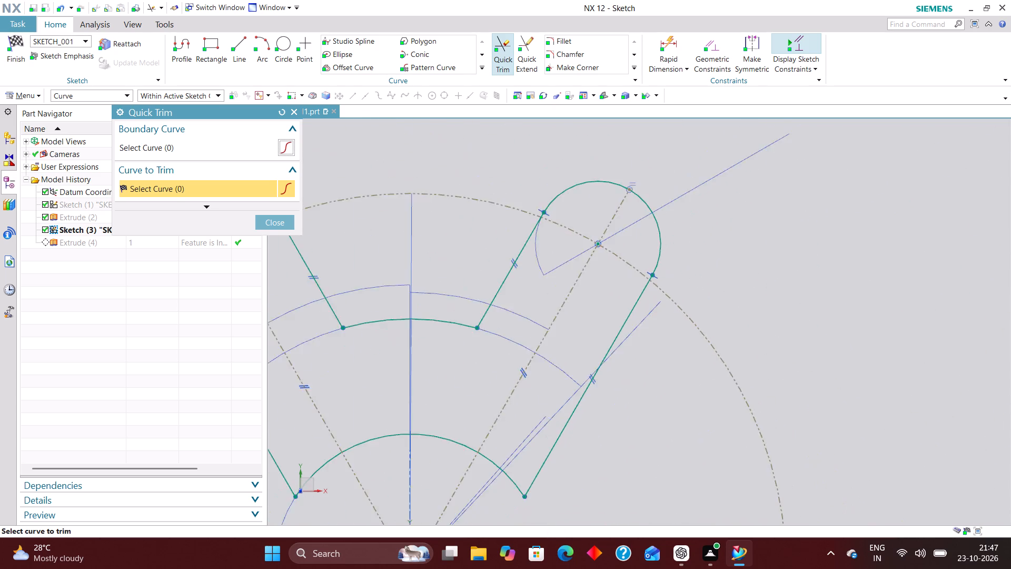
{"action": "scroll", "coordinate": [657, 270], "scroll_direction": "down", "scroll_amount": 4}
{"action": "left_click", "coordinate": [281, 222]}
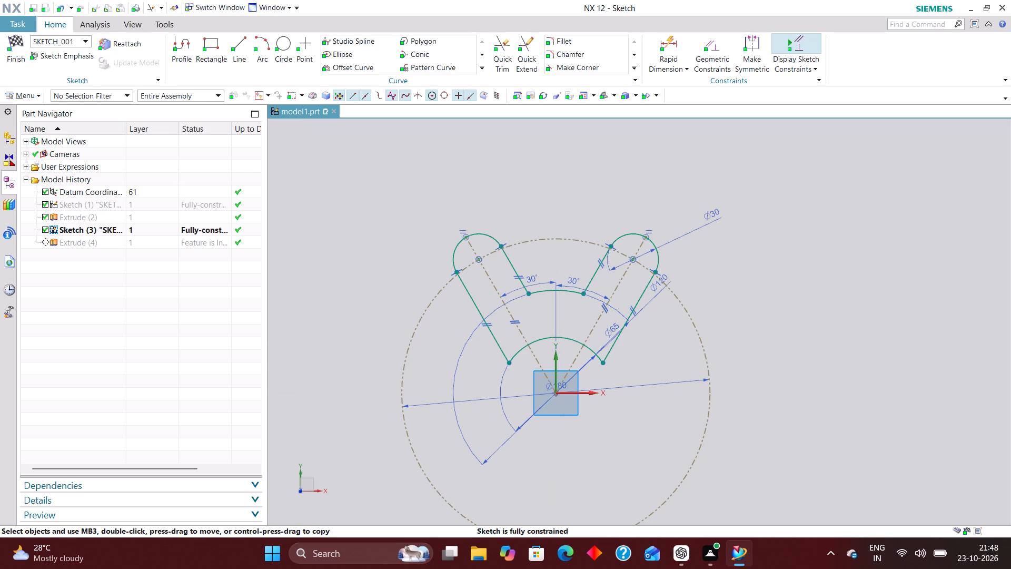
{"action": "left_click", "coordinate": [18, 34]}
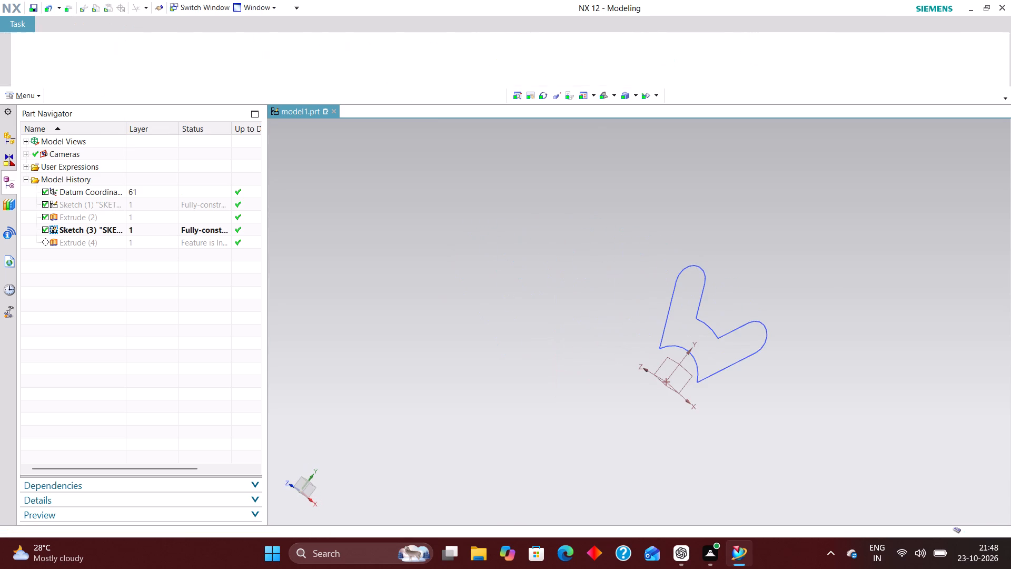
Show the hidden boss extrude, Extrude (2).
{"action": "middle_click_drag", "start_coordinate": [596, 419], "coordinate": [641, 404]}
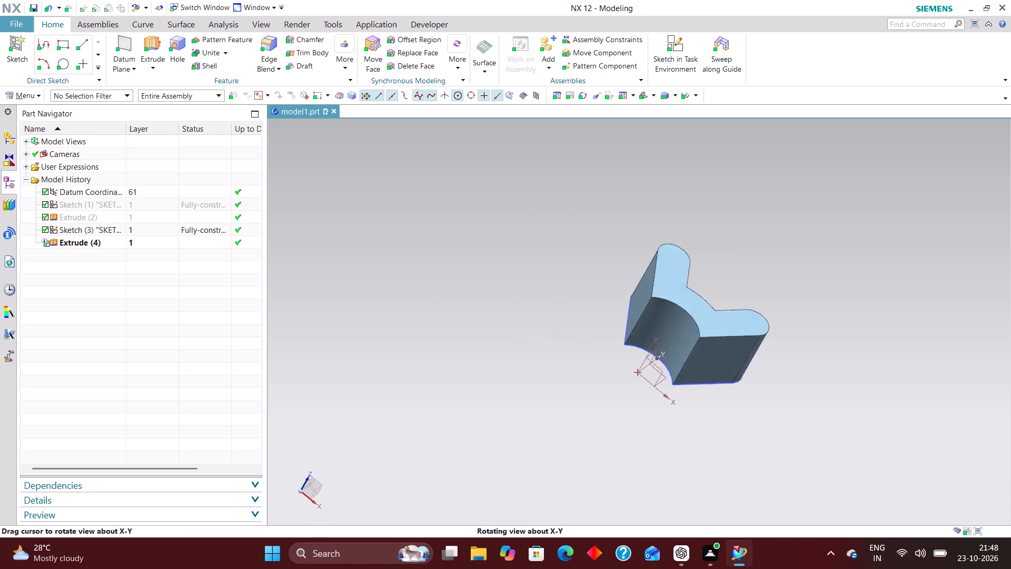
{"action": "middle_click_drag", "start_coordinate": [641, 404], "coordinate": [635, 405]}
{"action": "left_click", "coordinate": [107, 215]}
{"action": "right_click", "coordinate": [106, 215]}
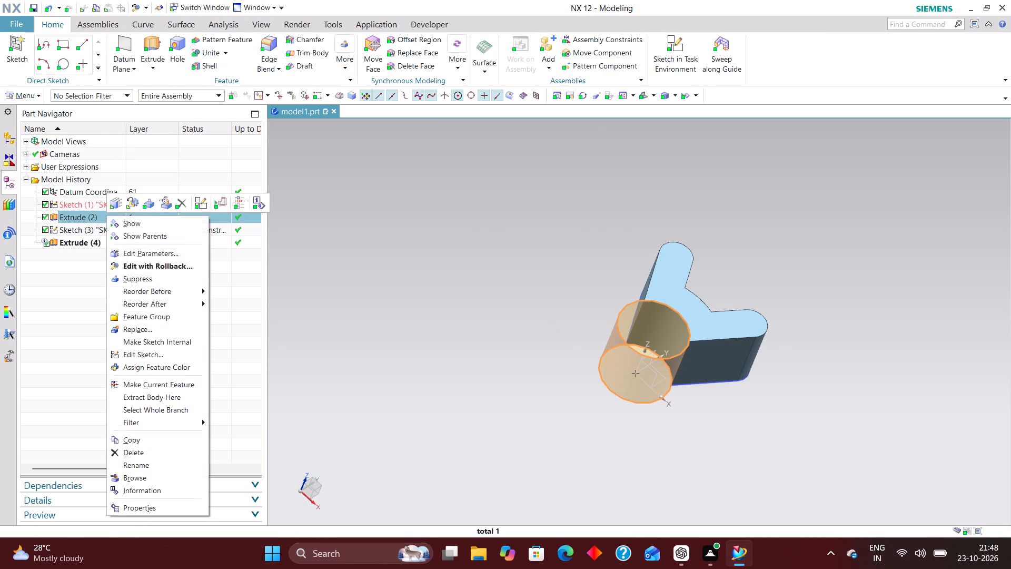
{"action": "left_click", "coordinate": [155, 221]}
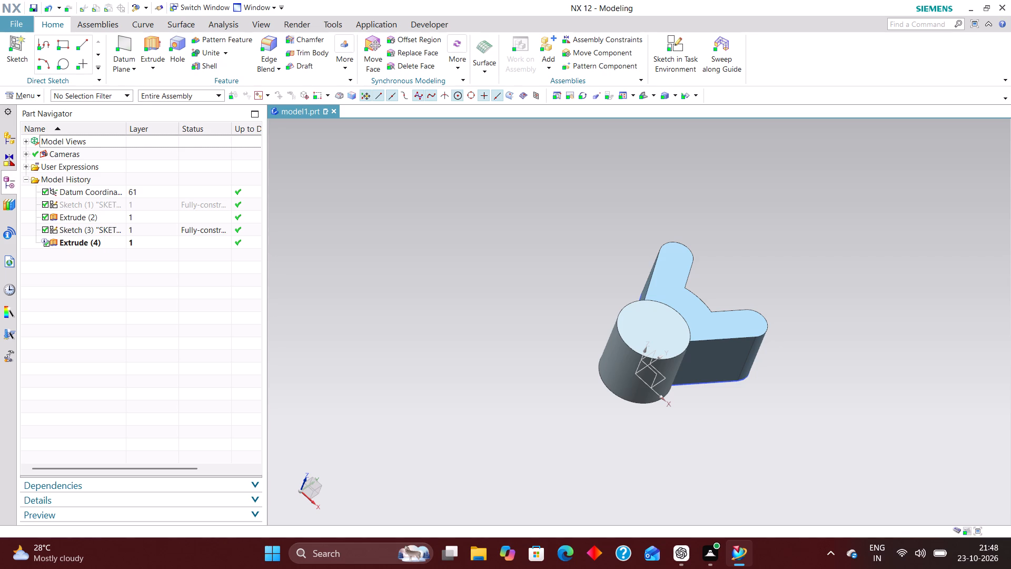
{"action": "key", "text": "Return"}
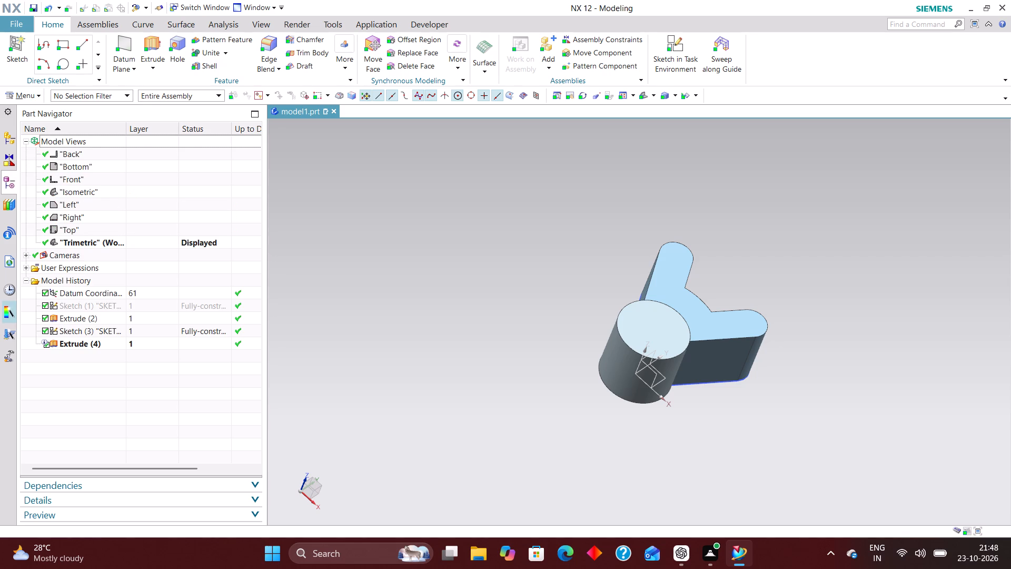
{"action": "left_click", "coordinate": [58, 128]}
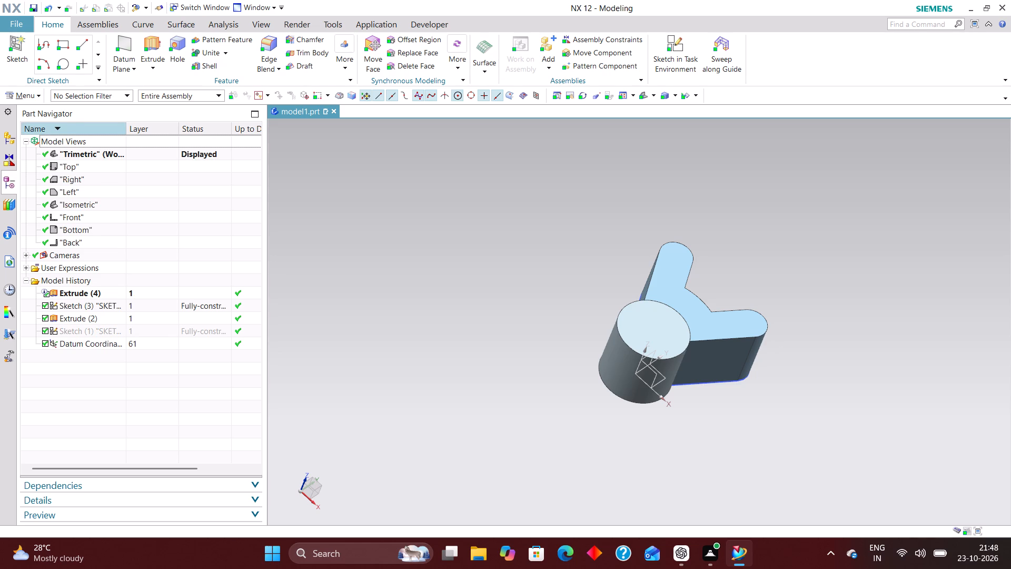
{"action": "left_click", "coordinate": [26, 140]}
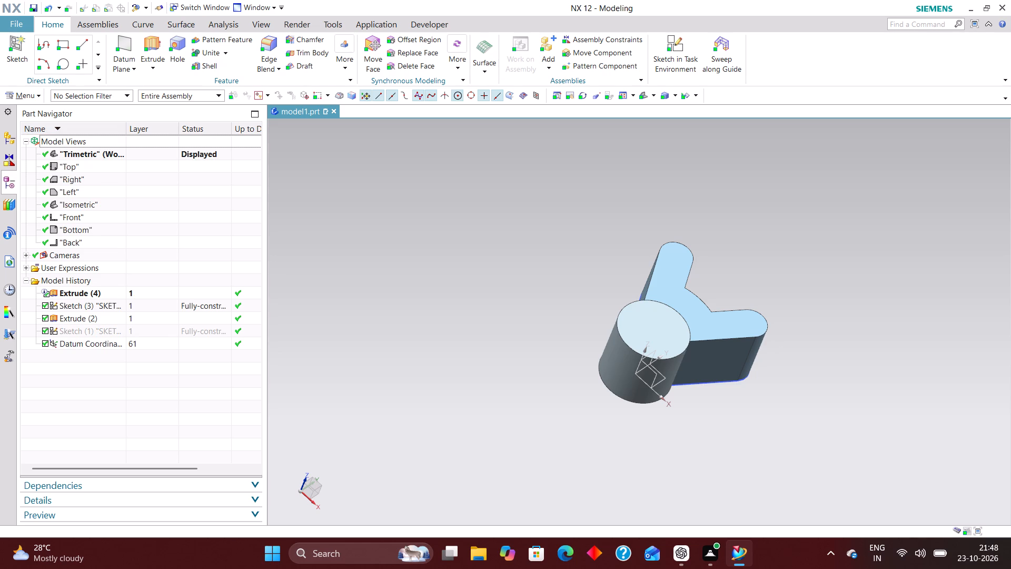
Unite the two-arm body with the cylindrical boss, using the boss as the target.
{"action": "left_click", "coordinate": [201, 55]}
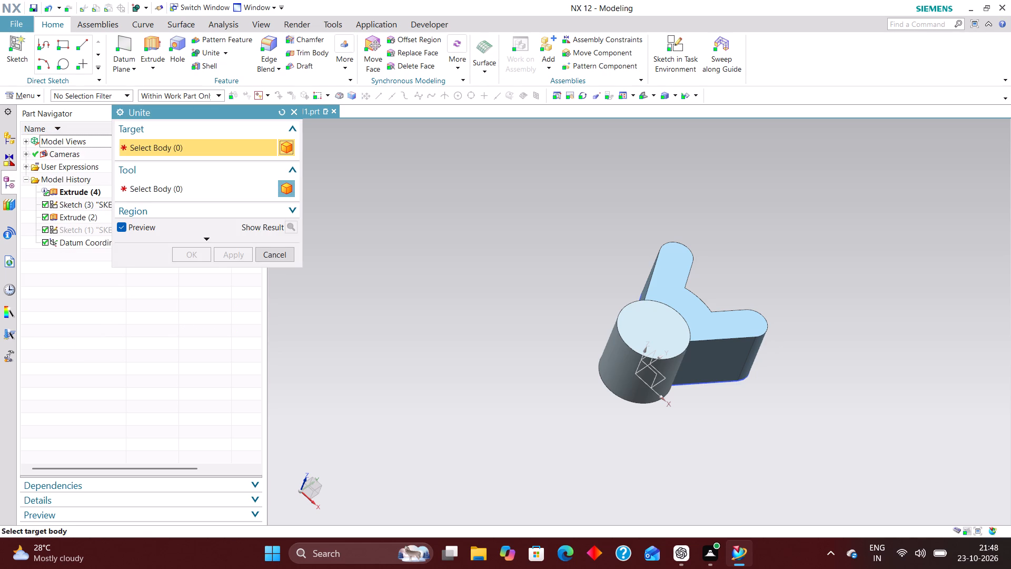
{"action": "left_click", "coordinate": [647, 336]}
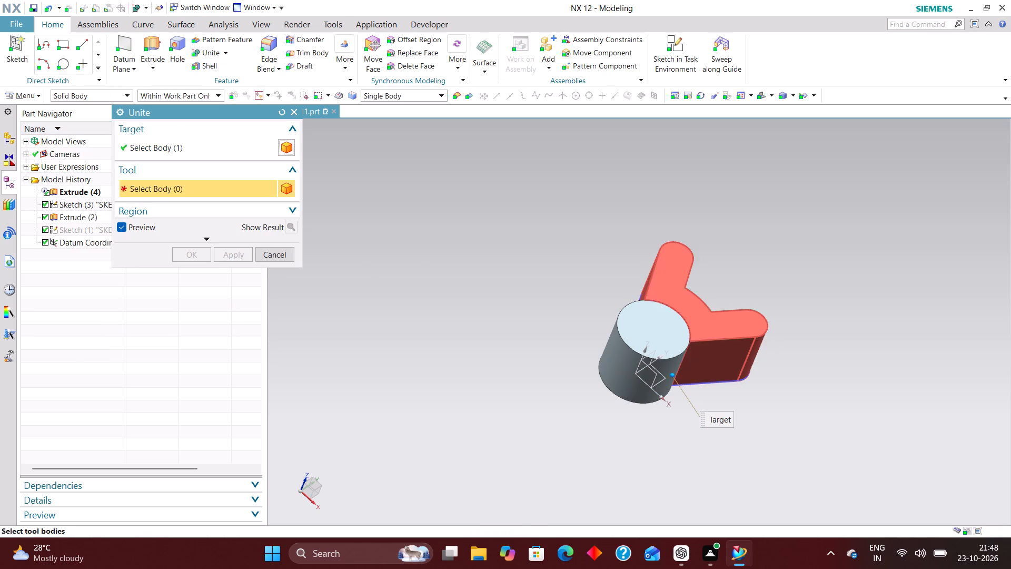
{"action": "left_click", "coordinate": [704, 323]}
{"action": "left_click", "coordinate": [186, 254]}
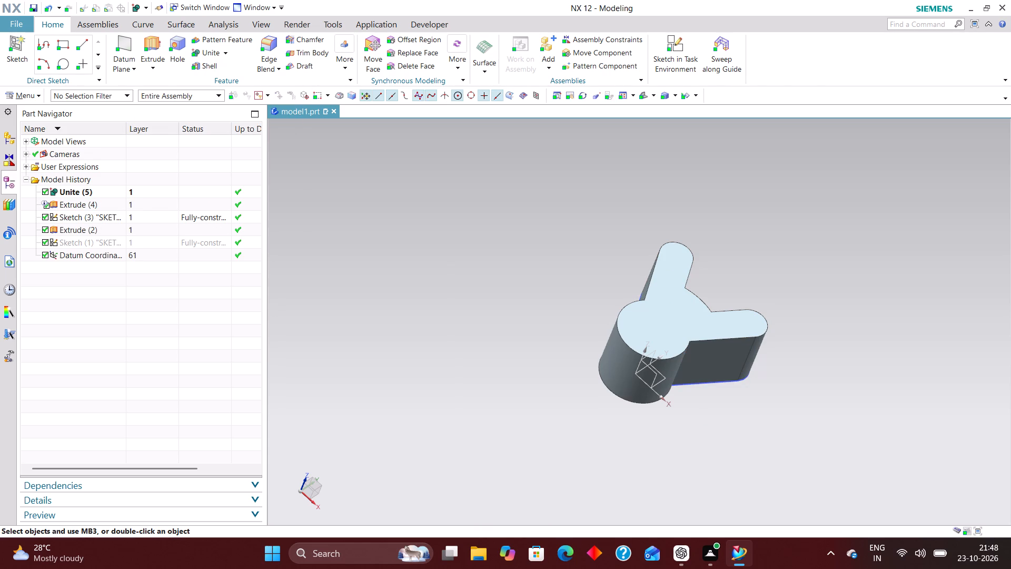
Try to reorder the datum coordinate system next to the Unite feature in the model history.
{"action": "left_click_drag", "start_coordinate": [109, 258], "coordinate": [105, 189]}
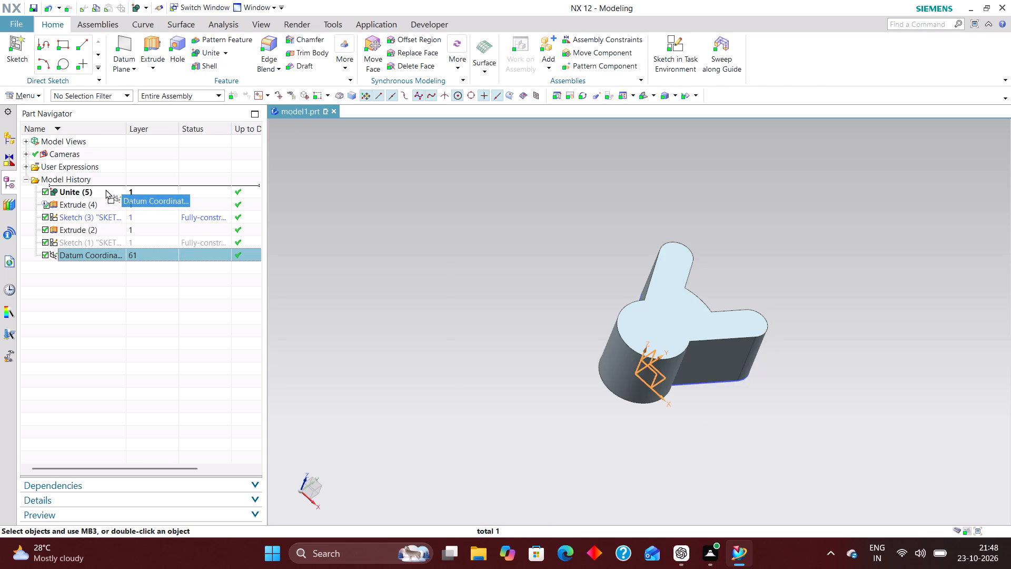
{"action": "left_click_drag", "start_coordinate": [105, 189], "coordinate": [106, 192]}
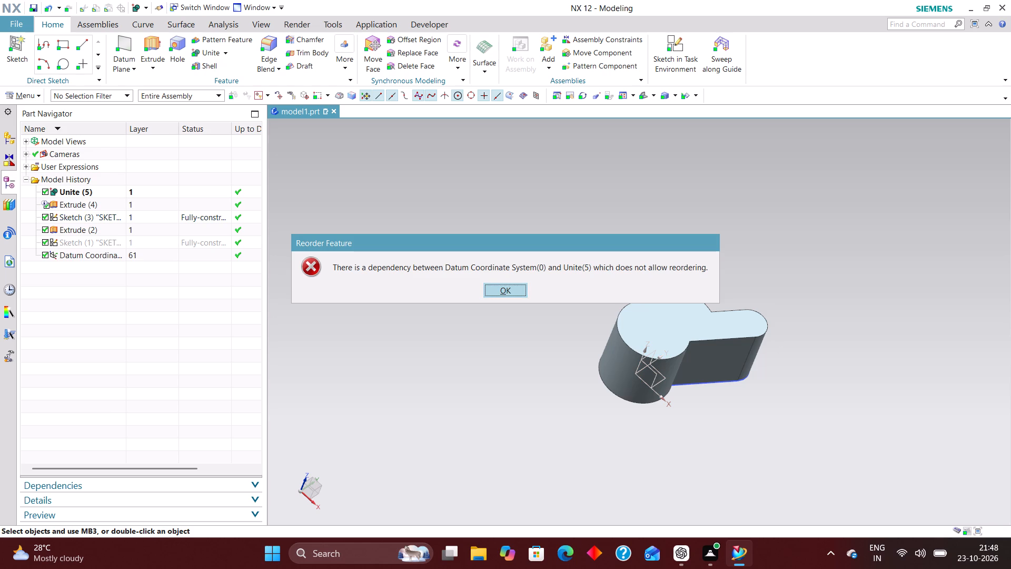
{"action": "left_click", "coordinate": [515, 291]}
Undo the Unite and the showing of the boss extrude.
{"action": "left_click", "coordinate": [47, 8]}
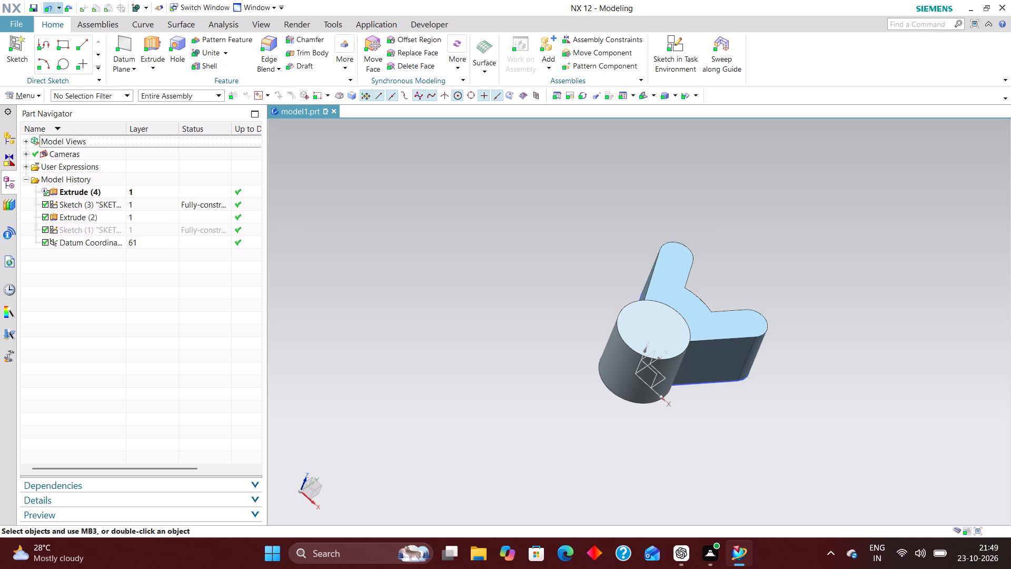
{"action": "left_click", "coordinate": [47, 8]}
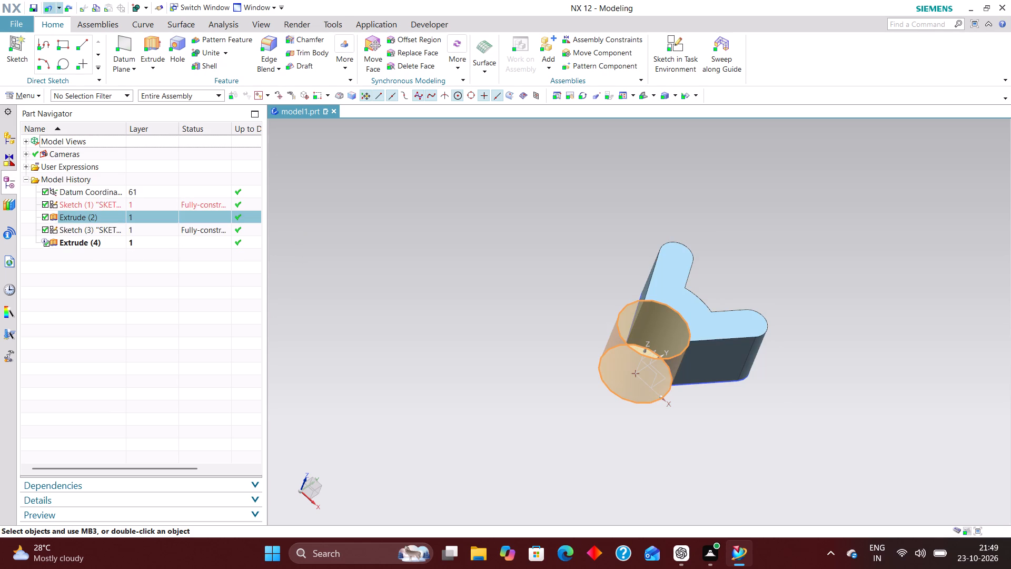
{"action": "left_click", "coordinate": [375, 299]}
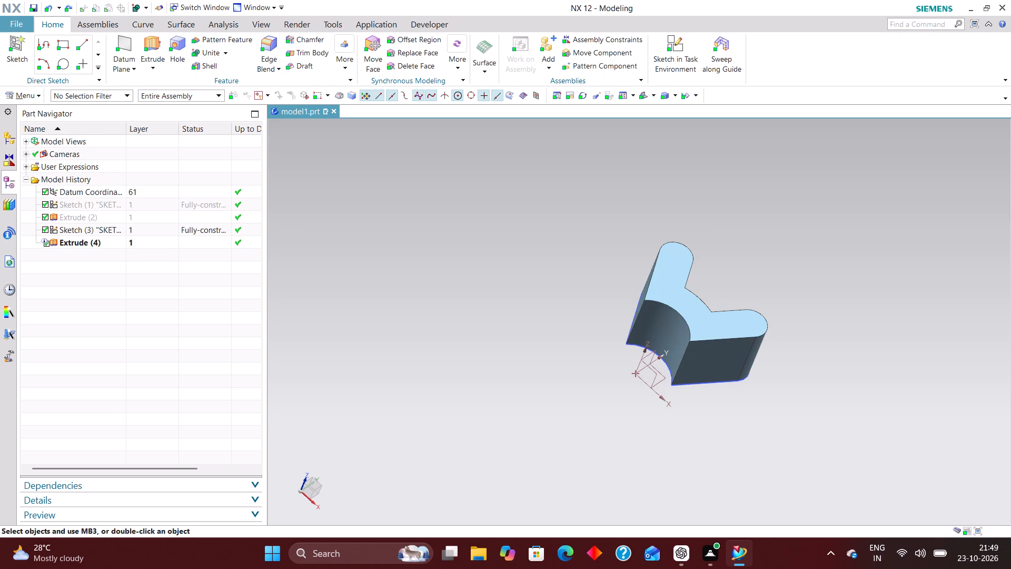
Show the hidden boss extrude, Extrude (2), beside the two-arm body.
{"action": "left_click", "coordinate": [107, 241]}
{"action": "right_click", "coordinate": [107, 241]}
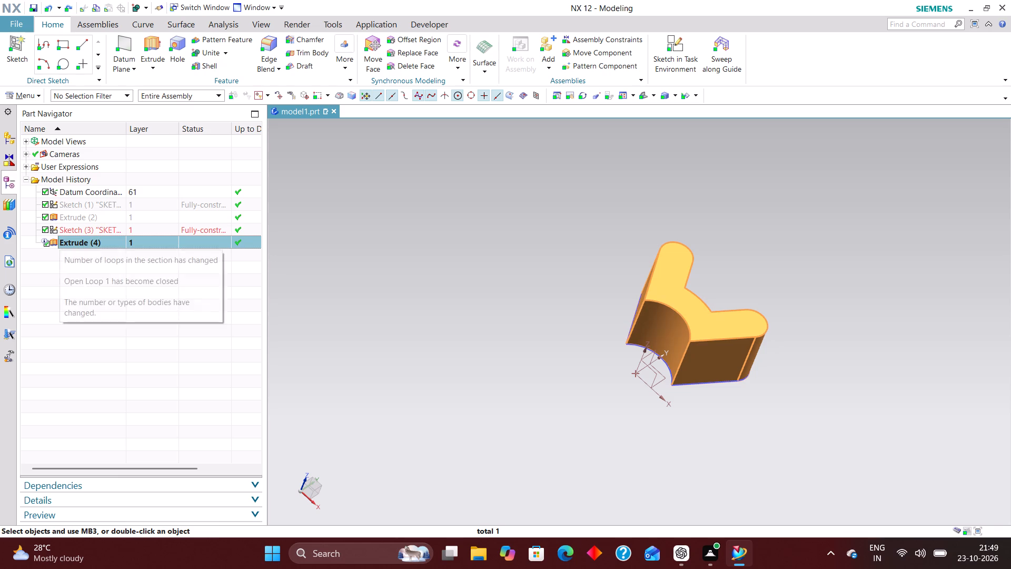
{"action": "left_click", "coordinate": [97, 218]}
{"action": "right_click", "coordinate": [97, 218]}
{"action": "left_click", "coordinate": [130, 225]}
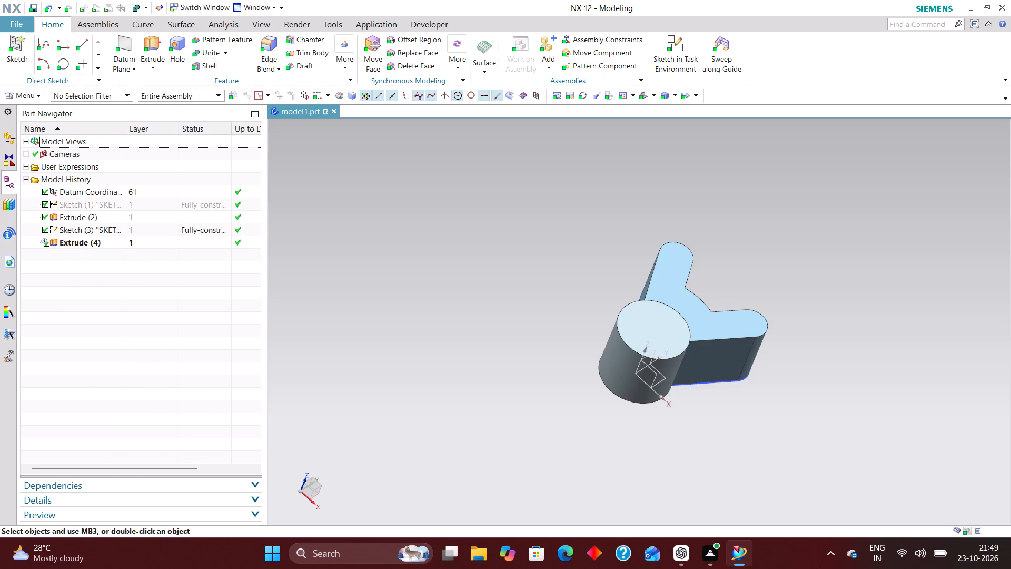
Edit the two-arm extrusion, Extrude (4), so its limits start at 6 mm and end at 21 mm.
{"action": "left_click", "coordinate": [105, 241]}
{"action": "right_click", "coordinate": [105, 241]}
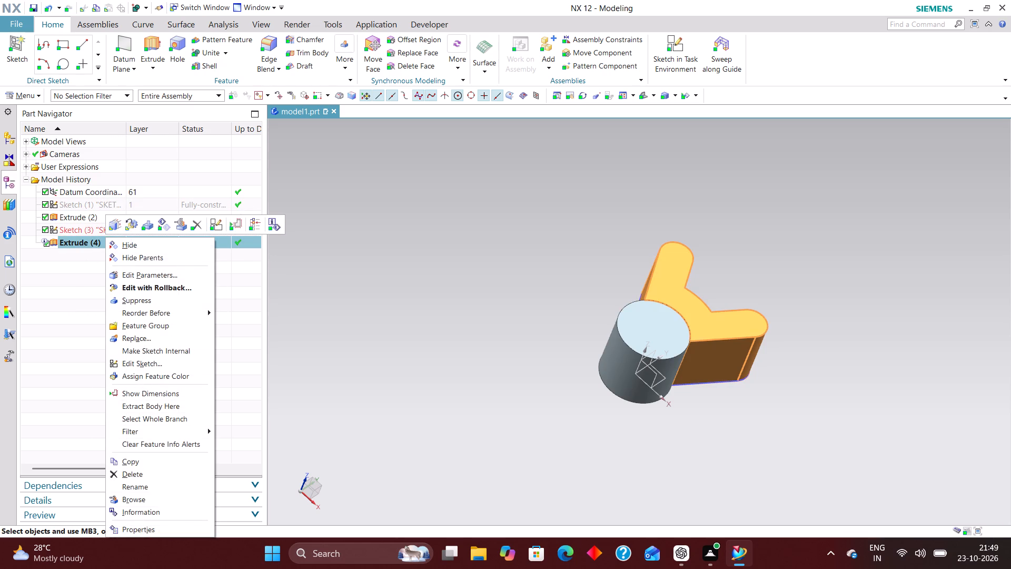
{"action": "left_click", "coordinate": [185, 288]}
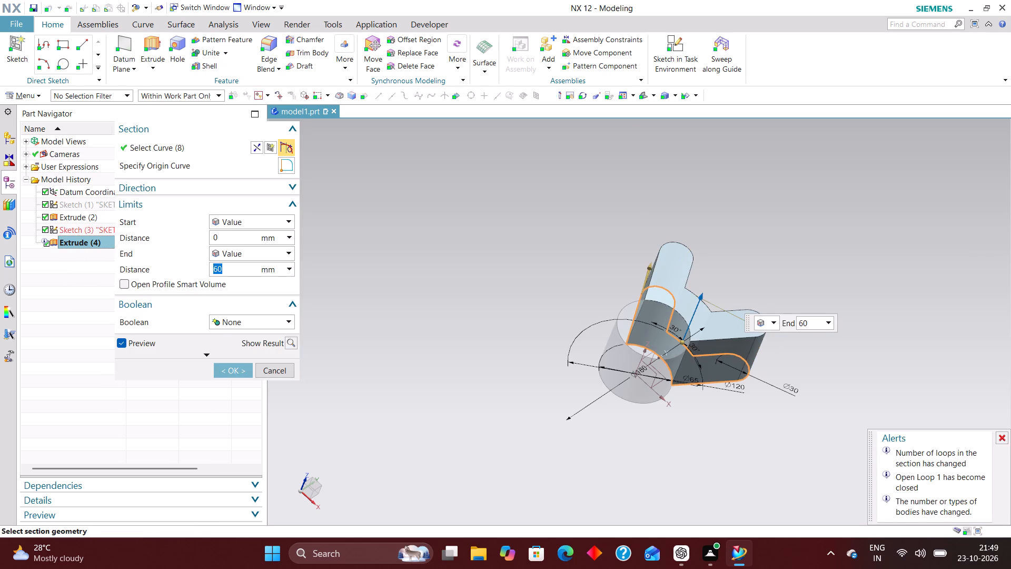
{"action": "middle_click_drag", "start_coordinate": [693, 439], "coordinate": [675, 402]}
{"action": "scroll", "coordinate": [693, 439], "scroll_direction": "up", "scroll_amount": 1}
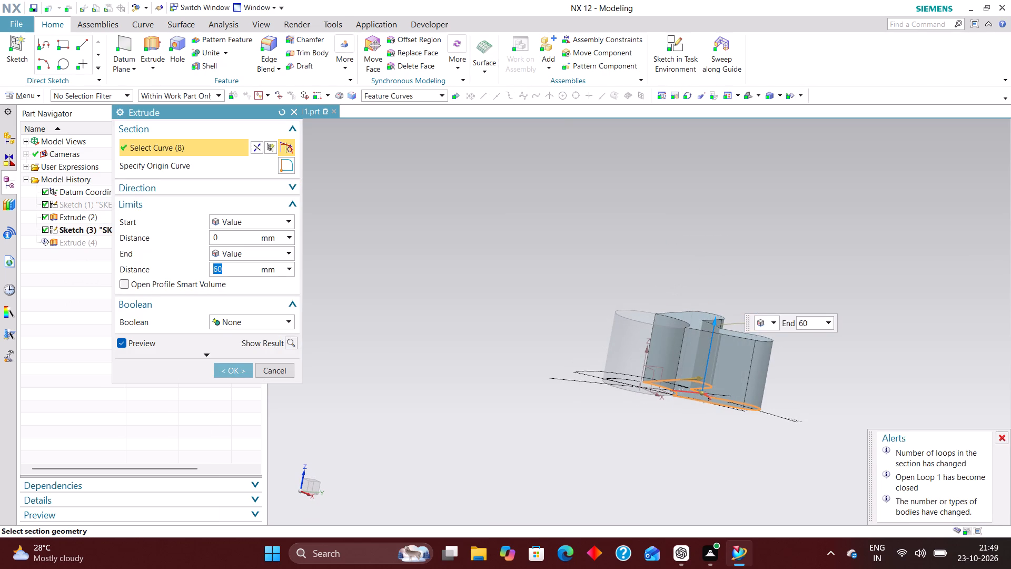
{"action": "right_click_drag", "start_coordinate": [843, 366], "coordinate": [719, 385]}
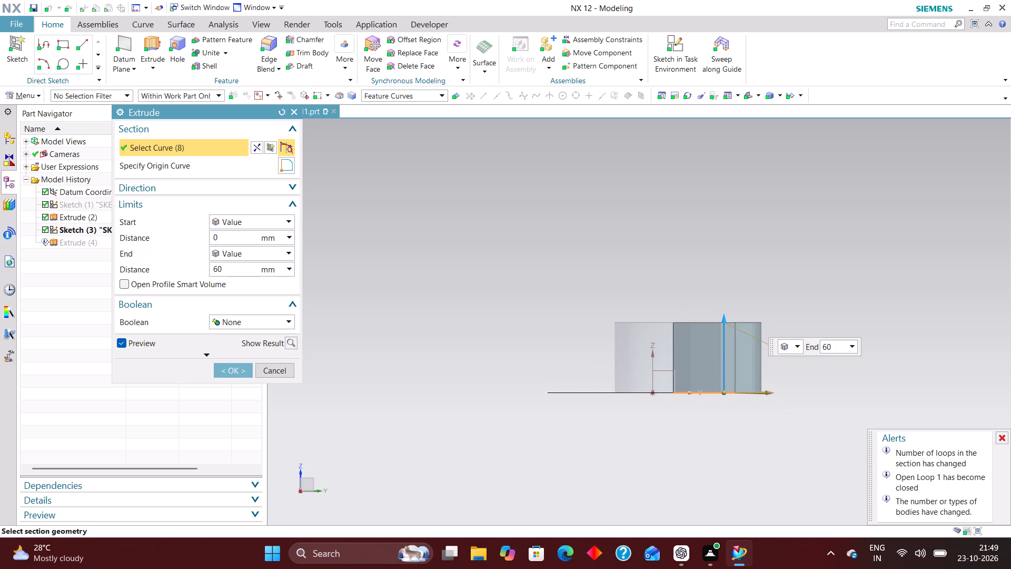
{"action": "scroll", "coordinate": [734, 393], "scroll_direction": "up", "scroll_amount": 5}
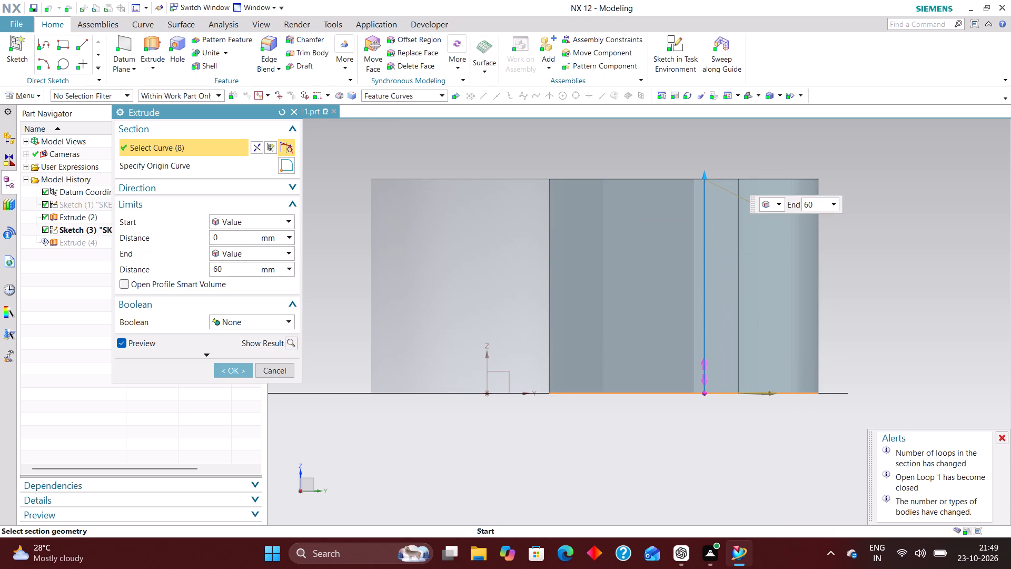
{"action": "left_click_drag", "start_coordinate": [706, 395], "coordinate": [707, 372]}
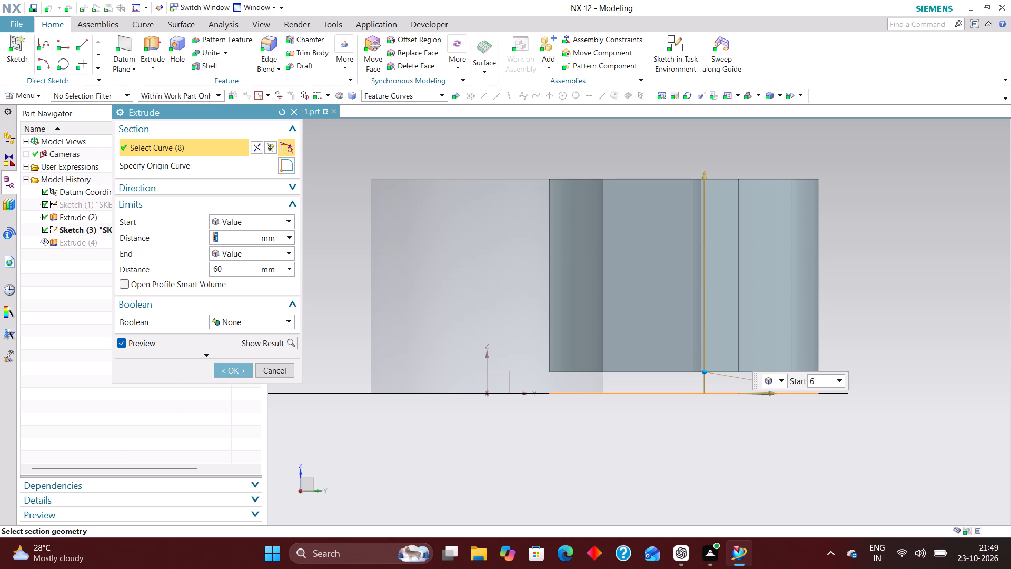
{"action": "left_click_drag", "start_coordinate": [706, 172], "coordinate": [708, 194]}
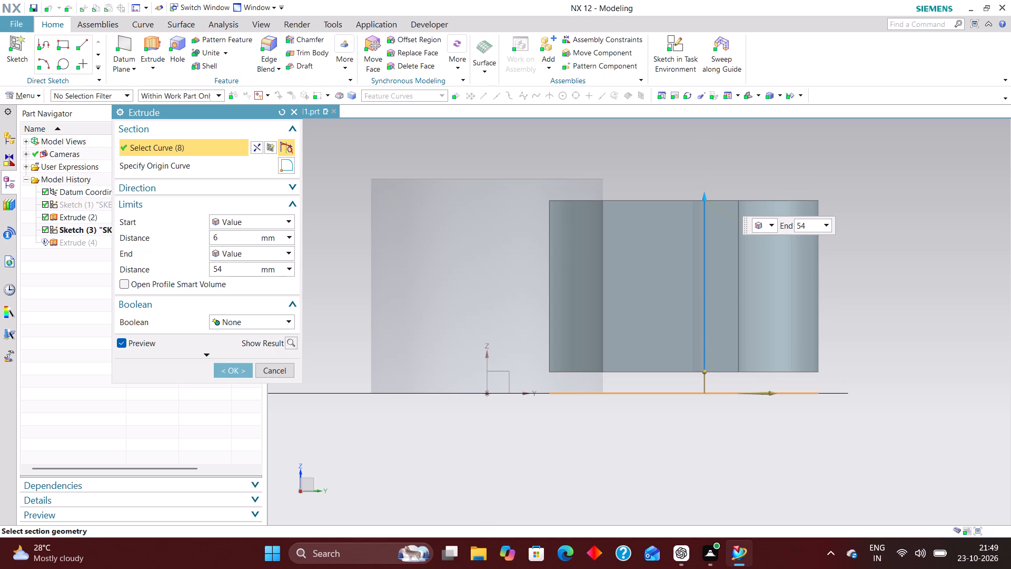
{"action": "left_click_drag", "start_coordinate": [708, 194], "coordinate": [707, 233]}
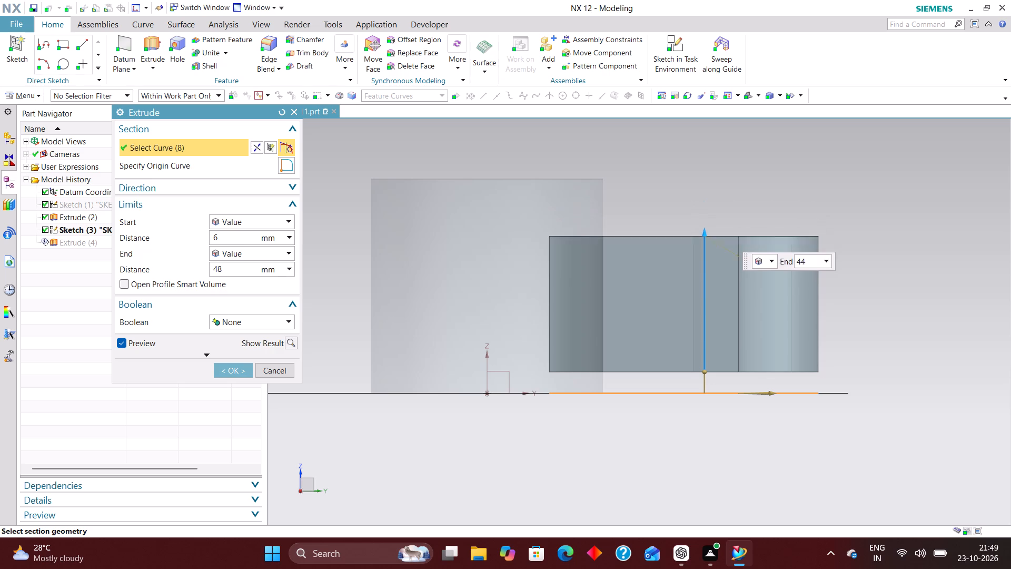
{"action": "left_click_drag", "start_coordinate": [707, 233], "coordinate": [711, 267]}
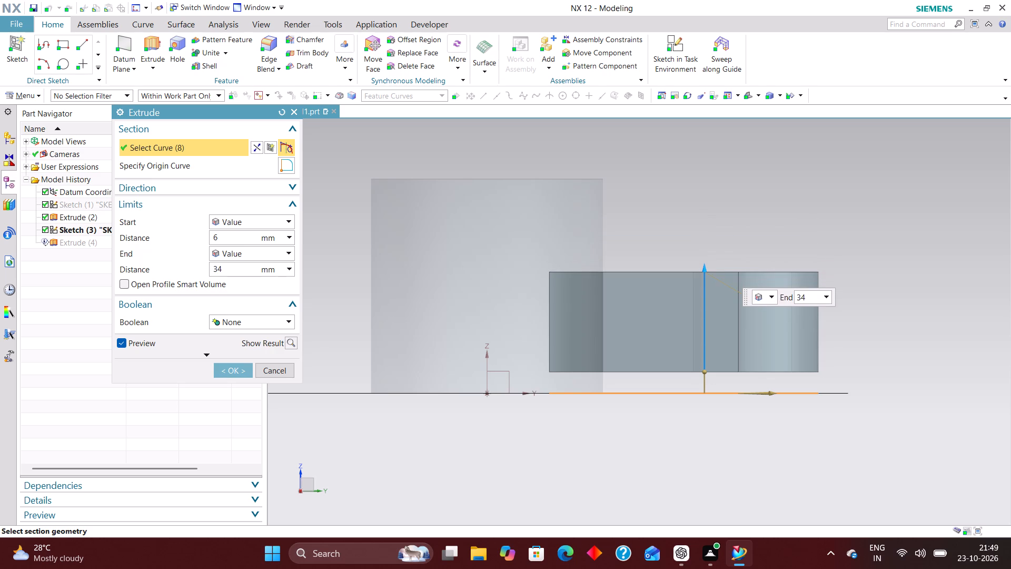
{"action": "left_click_drag", "start_coordinate": [711, 267], "coordinate": [711, 264]}
{"action": "left_click_drag", "start_coordinate": [711, 264], "coordinate": [718, 291]}
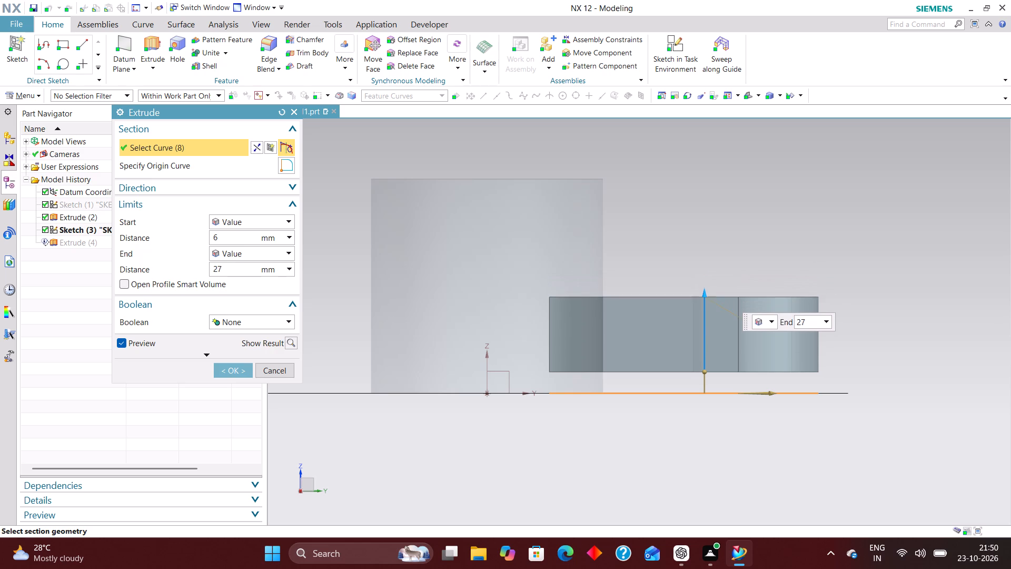
{"action": "left_click_drag", "start_coordinate": [718, 291], "coordinate": [720, 311]}
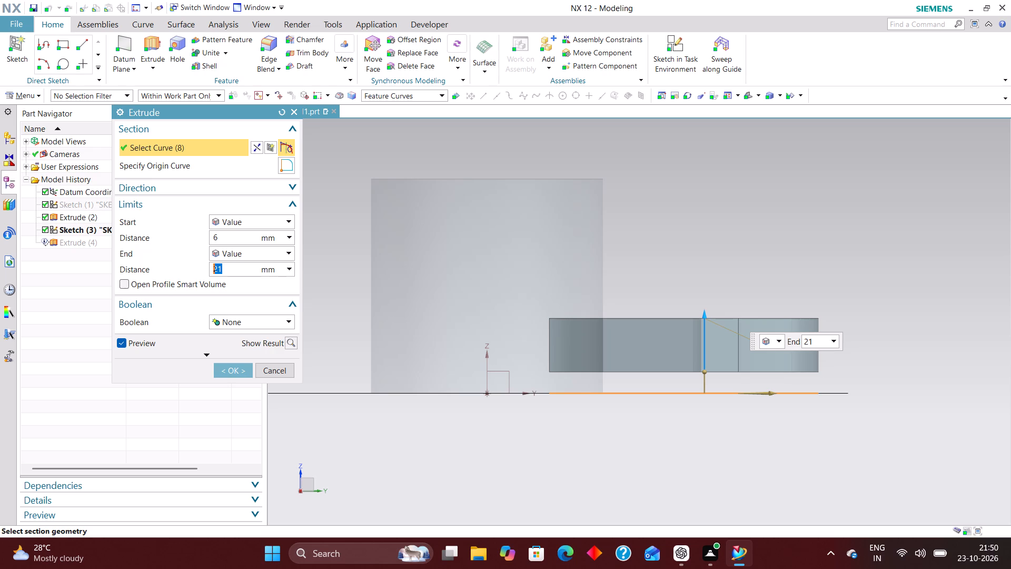
{"action": "left_click", "coordinate": [234, 374]}
Unite the two-arm body with the cylindrical boss, using the boss as the target.
{"action": "middle_click_drag", "start_coordinate": [730, 247], "coordinate": [718, 303]}
{"action": "scroll", "coordinate": [724, 271], "scroll_direction": "down", "scroll_amount": 2}
{"action": "scroll", "coordinate": [725, 275], "scroll_direction": "up", "scroll_amount": 3}
{"action": "right_click_drag", "start_coordinate": [738, 246], "coordinate": [742, 300]}
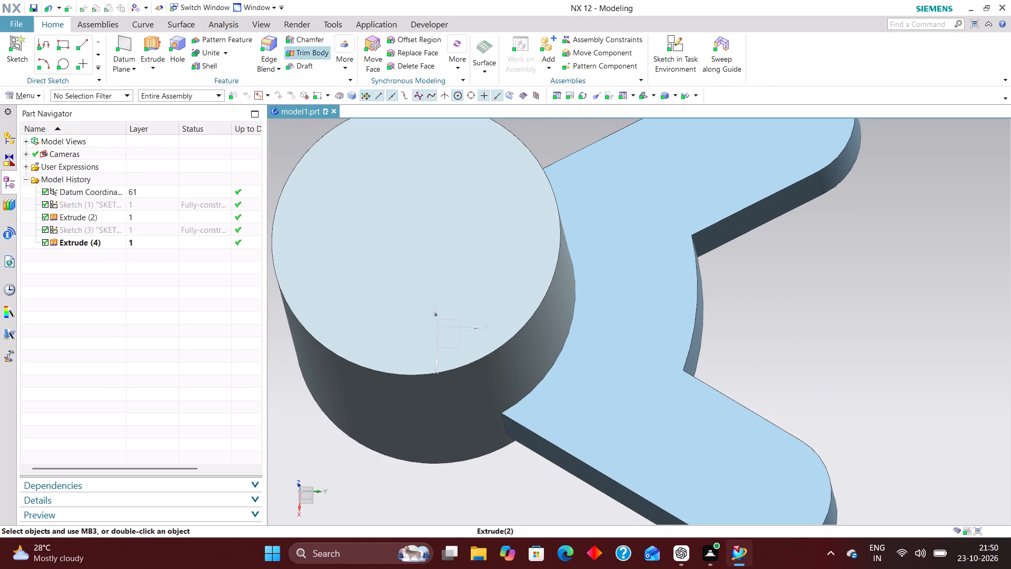
{"action": "left_click", "coordinate": [208, 50]}
{"action": "left_click", "coordinate": [473, 242]}
{"action": "left_click", "coordinate": [622, 246]}
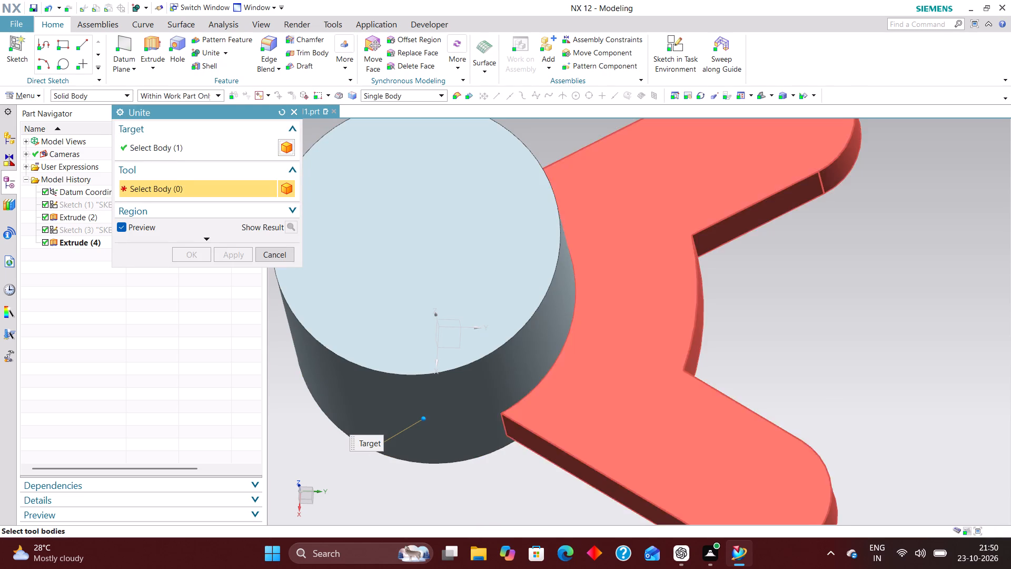
{"action": "left_click", "coordinate": [196, 256]}
Create a new task-environment sketch on the XY plane of the datum coordinate system.
{"action": "scroll", "coordinate": [648, 292], "scroll_direction": "down", "scroll_amount": 1}
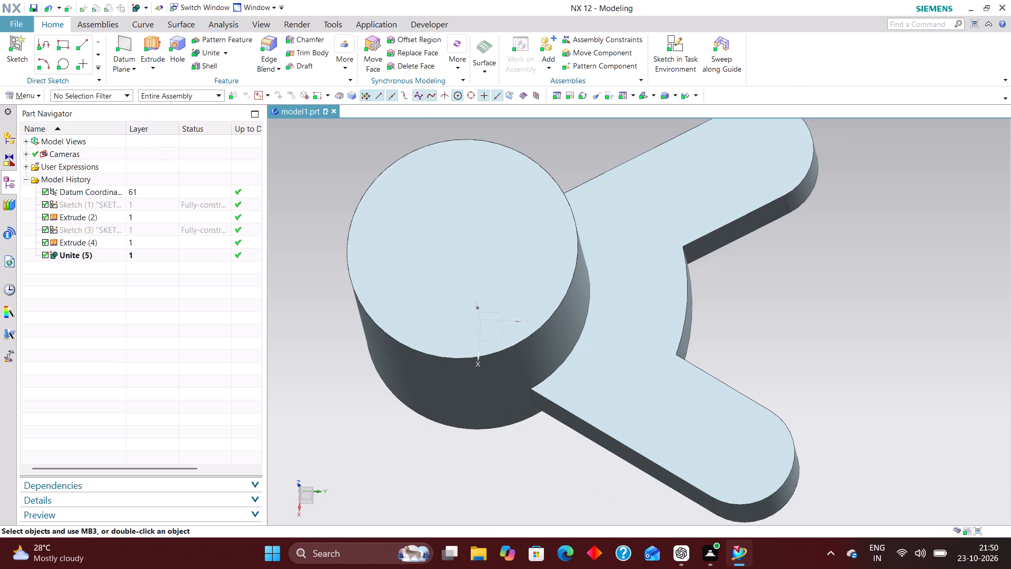
{"action": "middle_click_drag", "start_coordinate": [780, 330], "coordinate": [779, 321]}
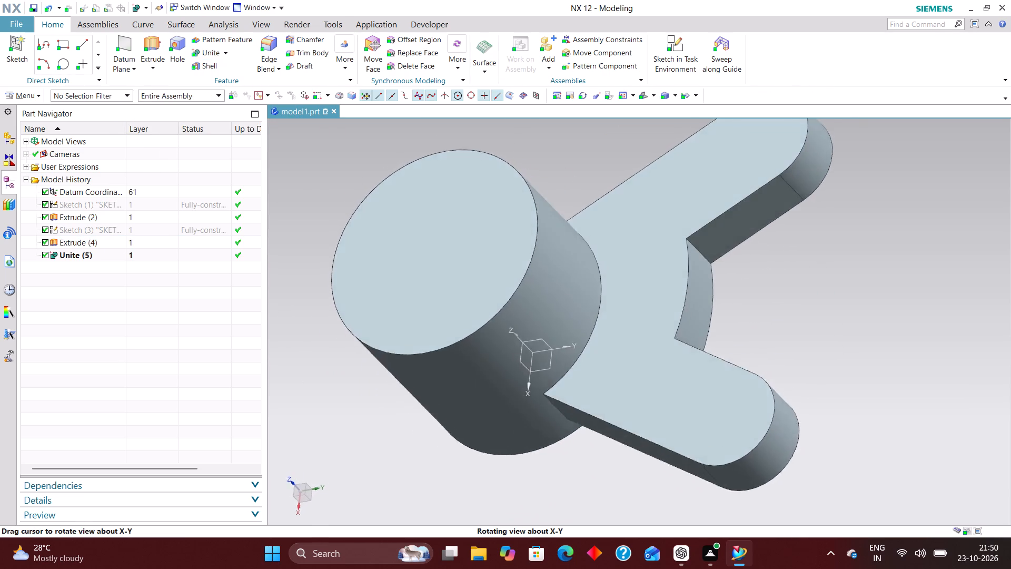
{"action": "middle_click_drag", "start_coordinate": [779, 321], "coordinate": [795, 323]}
{"action": "scroll", "coordinate": [789, 300], "scroll_direction": "down", "scroll_amount": 2}
{"action": "left_click", "coordinate": [671, 49]}
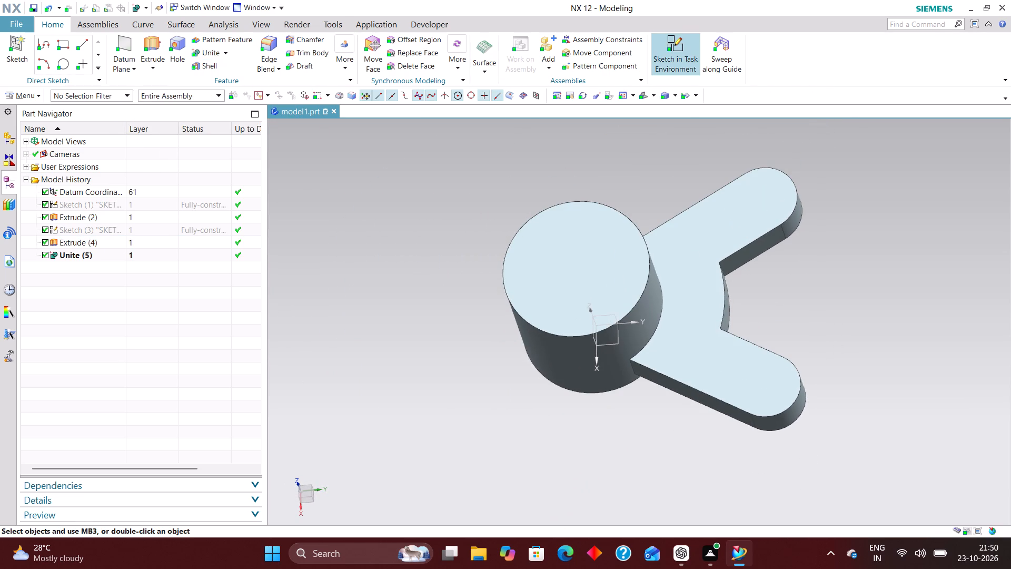
{"action": "left_click", "coordinate": [616, 345]}
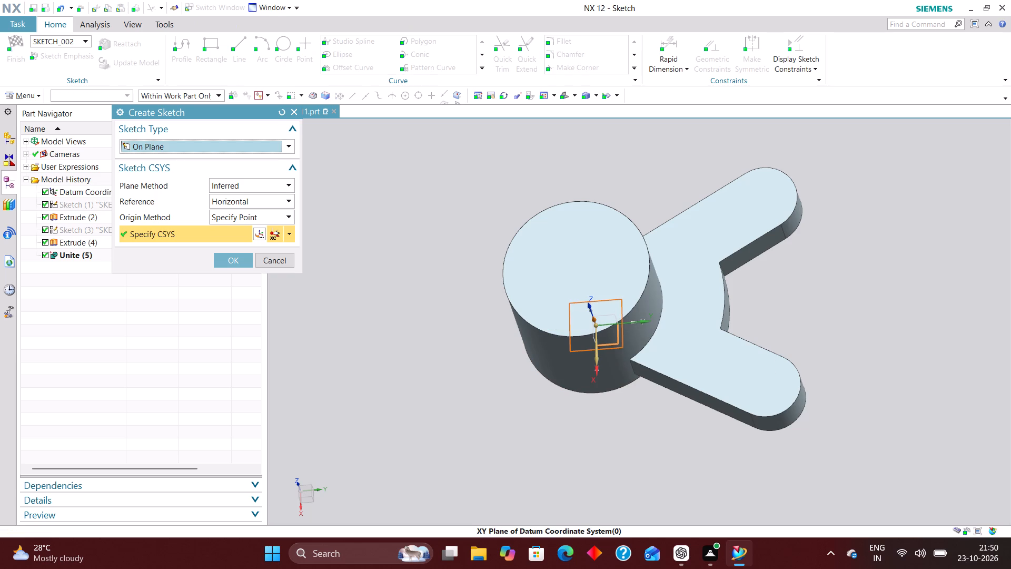
{"action": "left_click", "coordinate": [227, 260]}
Sketch a circle centred on each arm's rounded end, matching the end's outline, and finish the sketch.
{"action": "scroll", "coordinate": [458, 312], "scroll_direction": "down", "scroll_amount": 2}
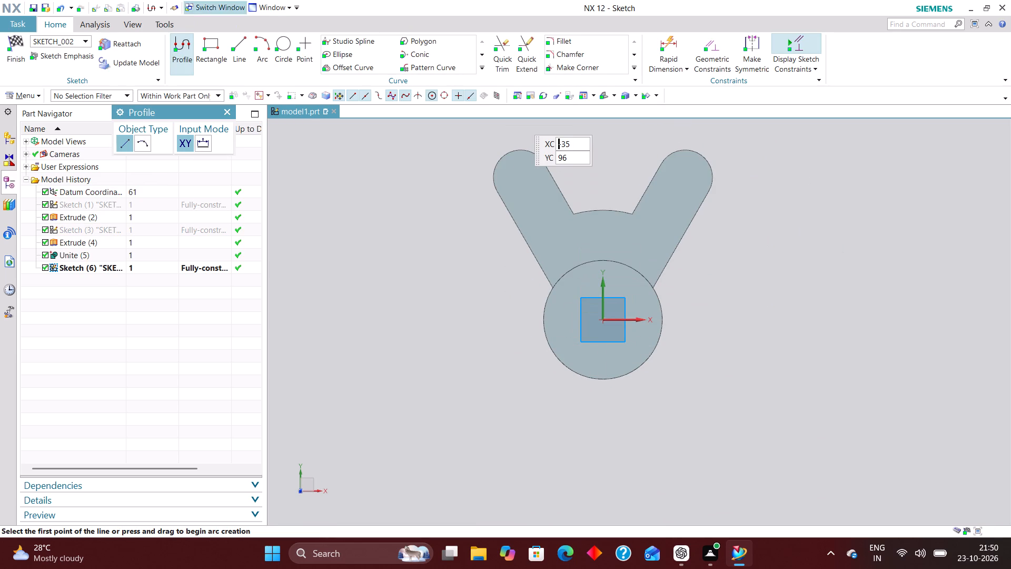
{"action": "left_click", "coordinate": [282, 46]}
{"action": "scroll", "coordinate": [430, 277], "scroll_direction": "down", "scroll_amount": 1}
{"action": "scroll", "coordinate": [528, 200], "scroll_direction": "up", "scroll_amount": 4}
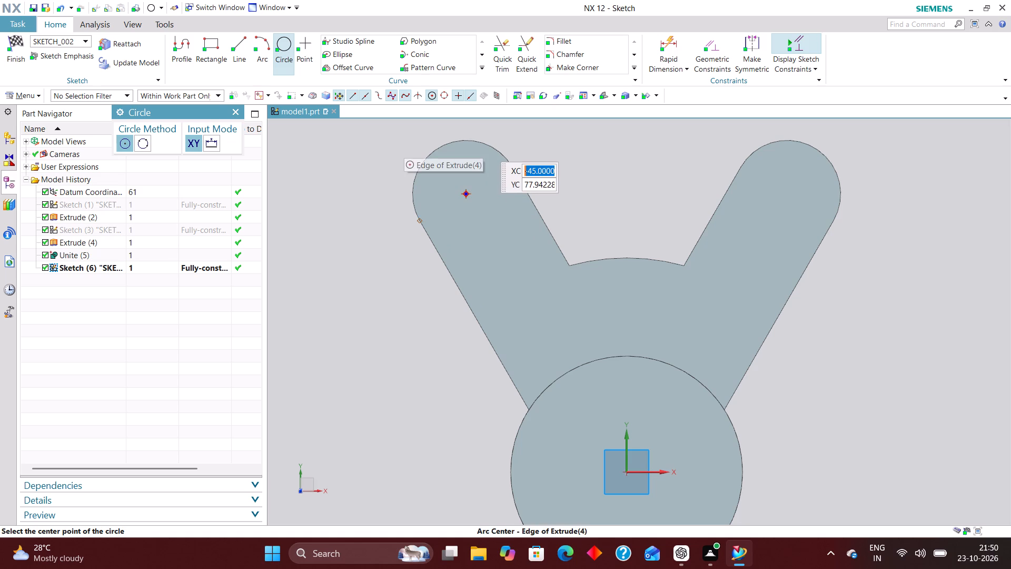
{"action": "left_click", "coordinate": [466, 194]}
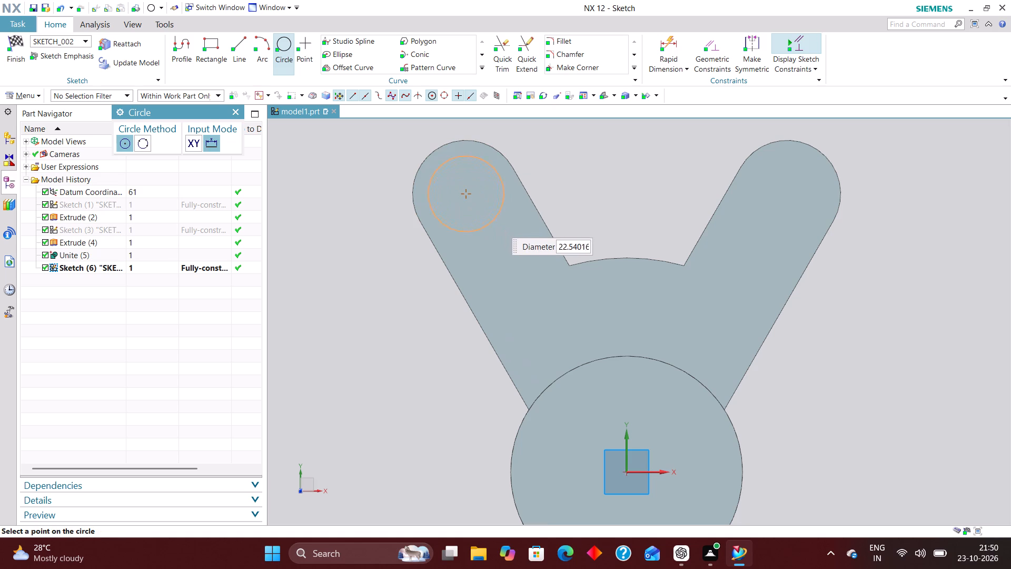
{"action": "left_click", "coordinate": [501, 226]}
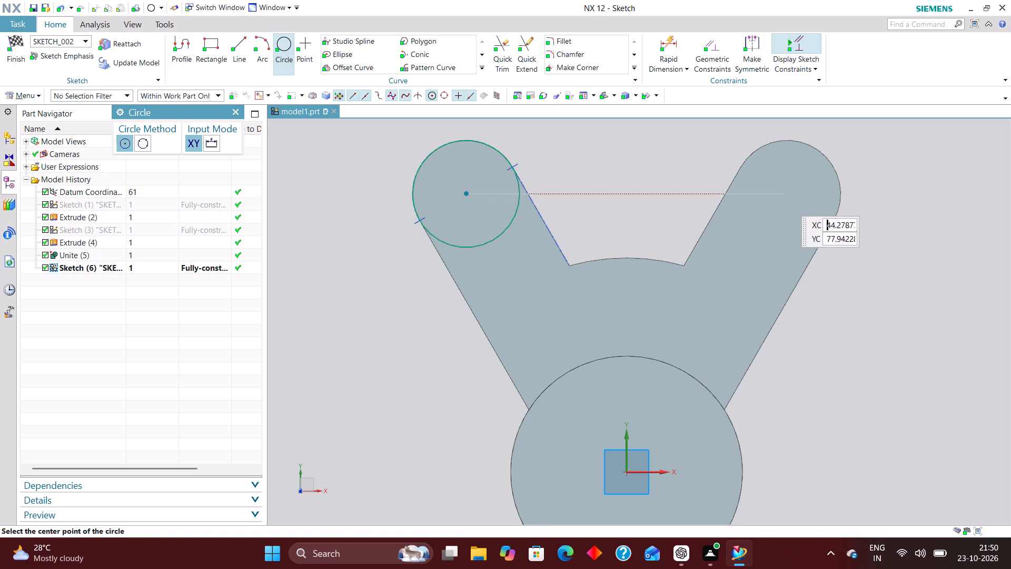
{"action": "left_click", "coordinate": [788, 194]}
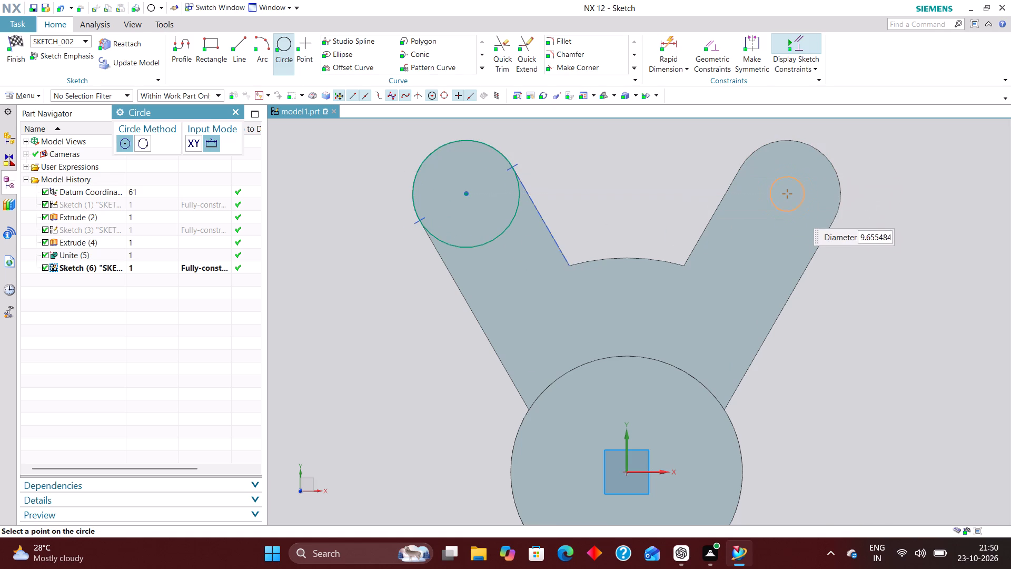
{"action": "left_click", "coordinate": [812, 241]}
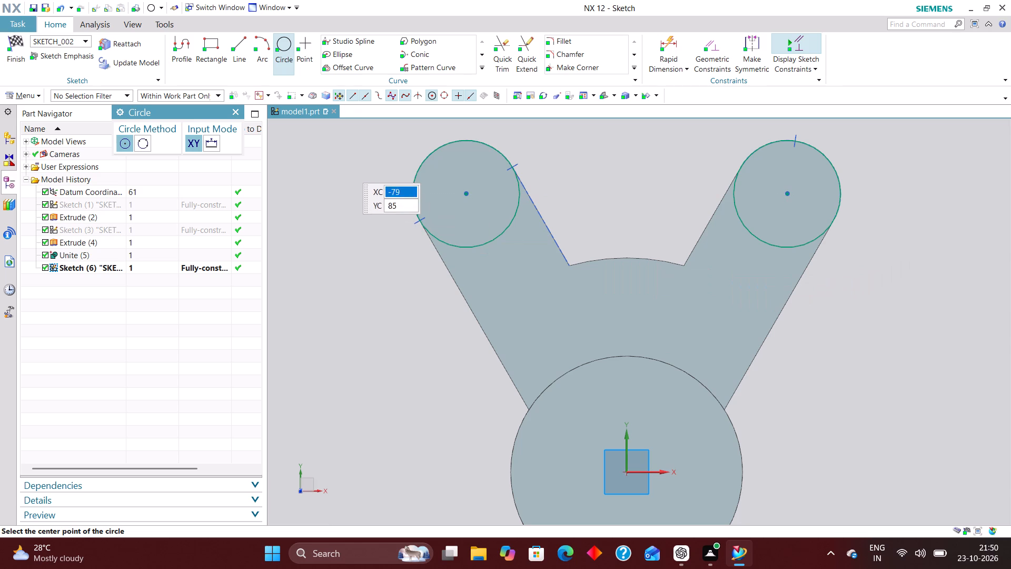
{"action": "left_click", "coordinate": [239, 111]}
{"action": "scroll", "coordinate": [402, 223], "scroll_direction": "down", "scroll_amount": 2}
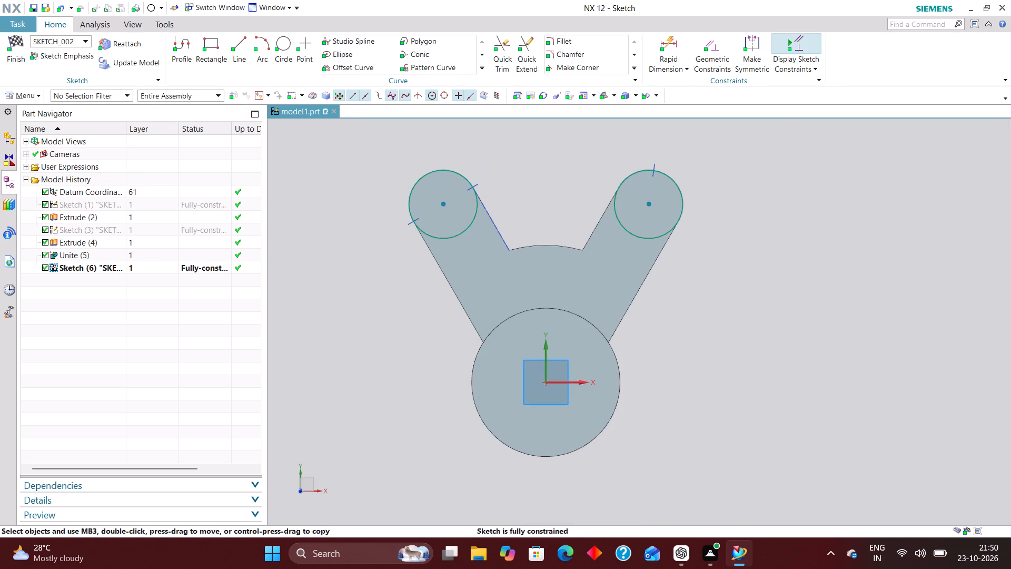
{"action": "left_click", "coordinate": [17, 42]}
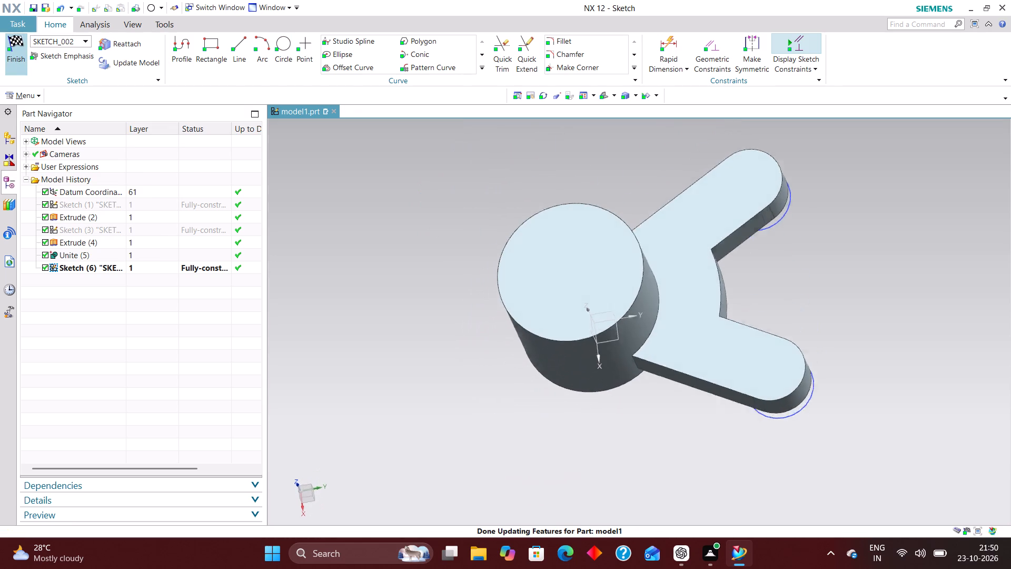
Extrude both arm-end circles from a 6 mm start to an end distance of 6+27 mm, with Boolean None.
{"action": "left_click", "coordinate": [151, 46]}
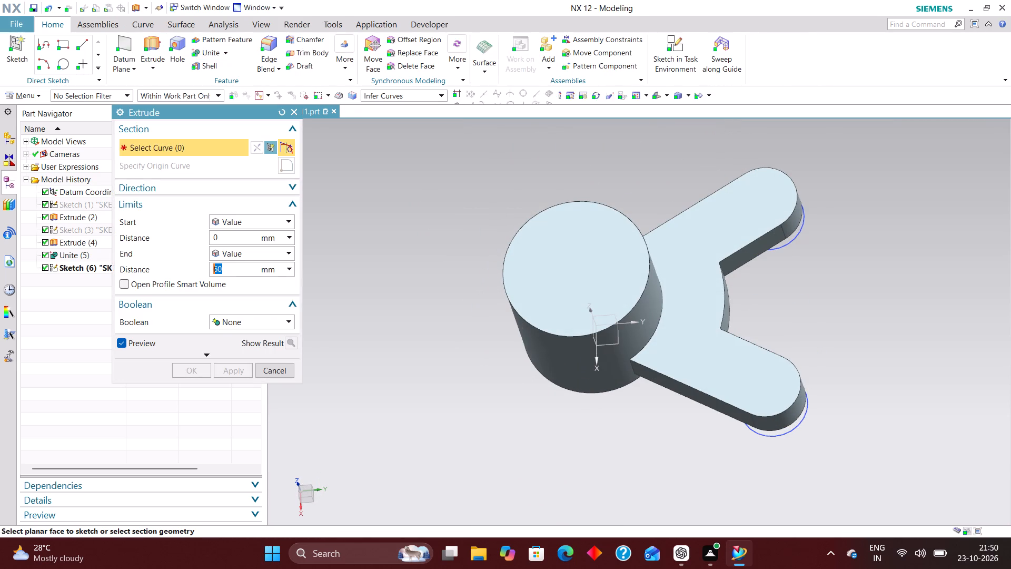
{"action": "left_click", "coordinate": [83, 265]}
{"action": "middle_click_drag", "start_coordinate": [518, 417], "coordinate": [519, 416]}
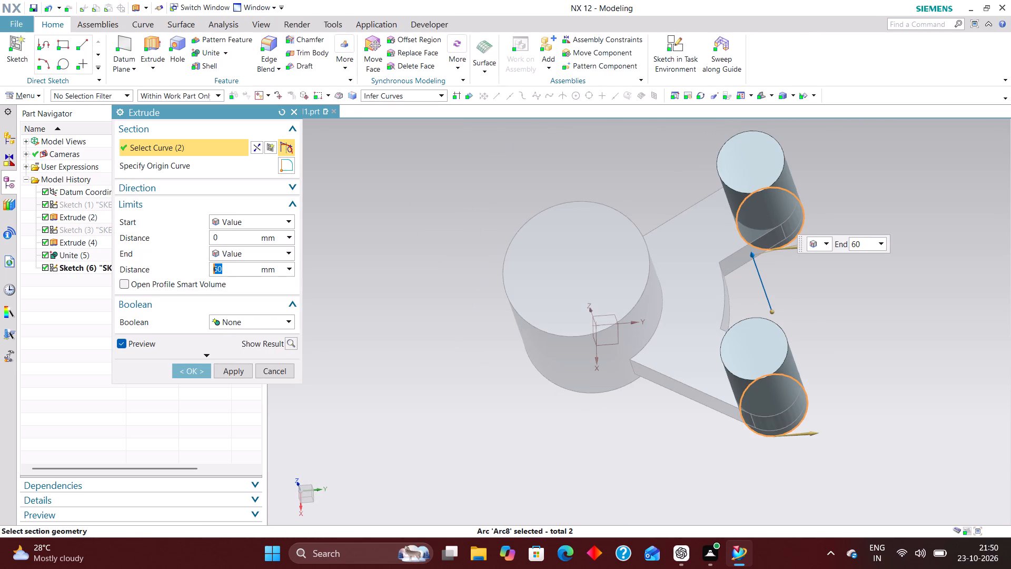
{"action": "middle_click_drag", "start_coordinate": [519, 416], "coordinate": [529, 383]}
{"action": "right_click_drag", "start_coordinate": [912, 350], "coordinate": [836, 352]}
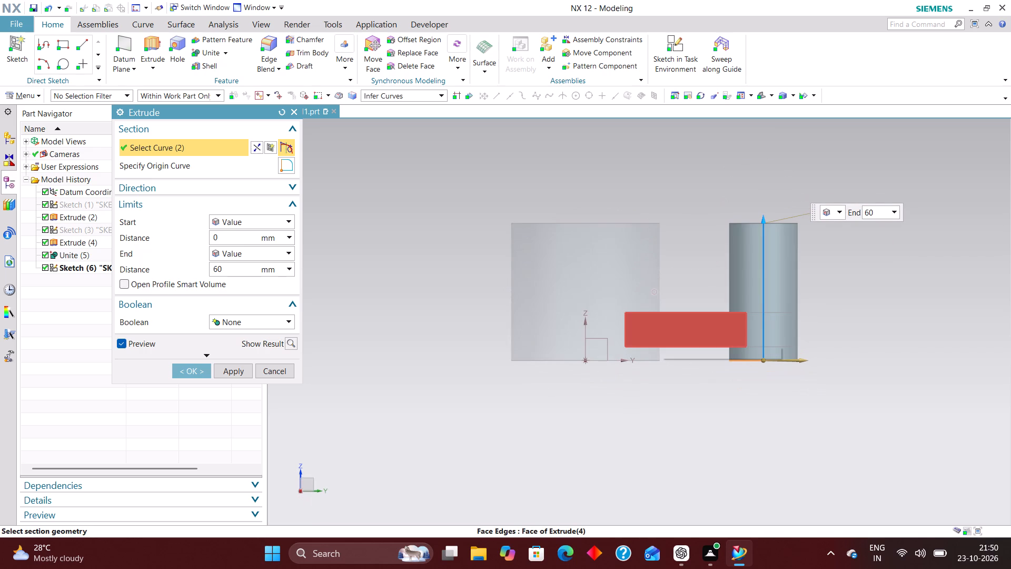
{"action": "left_click_drag", "start_coordinate": [222, 268], "coordinate": [208, 267]}
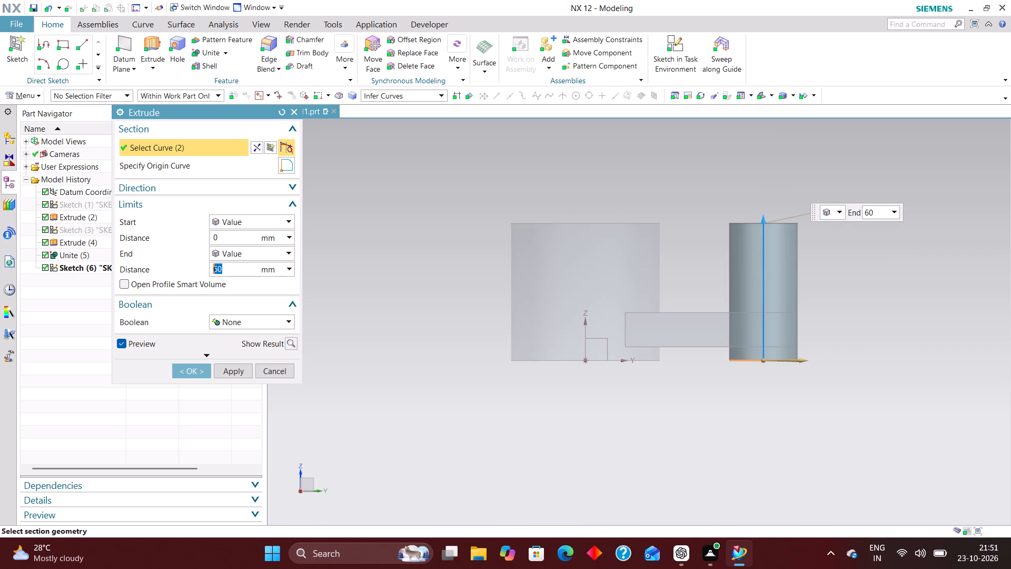
{"action": "type", "text": "6+27"}
{"action": "key", "text": "Return"}
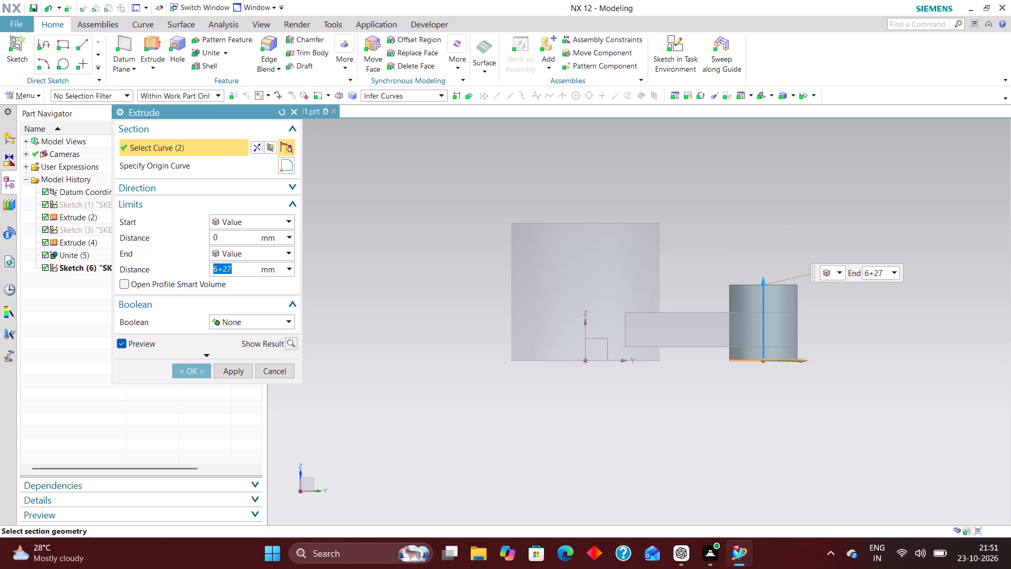
{"action": "left_click_drag", "start_coordinate": [227, 237], "coordinate": [204, 241]}
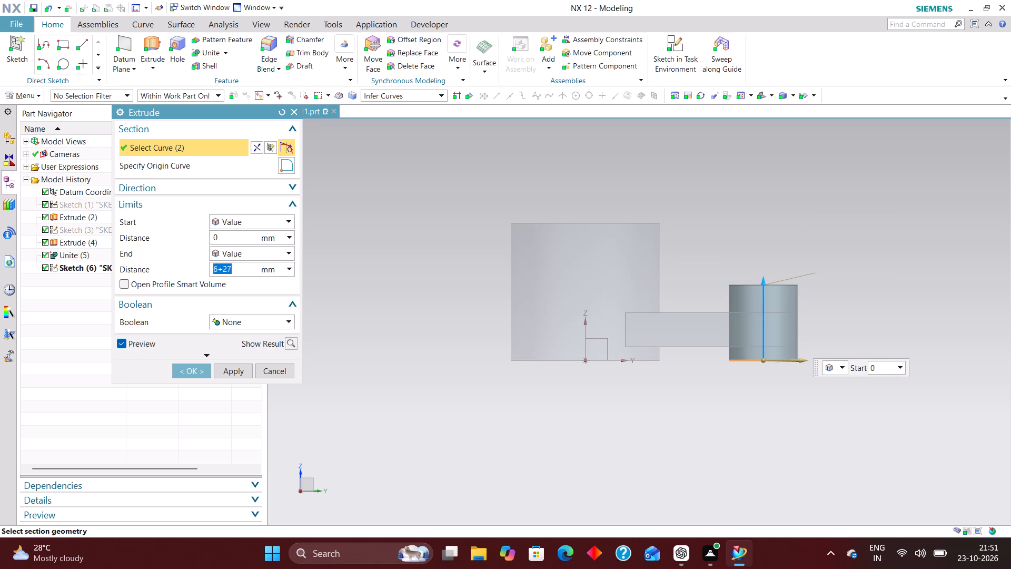
{"action": "left_click_drag", "start_coordinate": [204, 241], "coordinate": [195, 242]}
{"action": "key", "text": "6"}
{"action": "key", "text": "Return"}
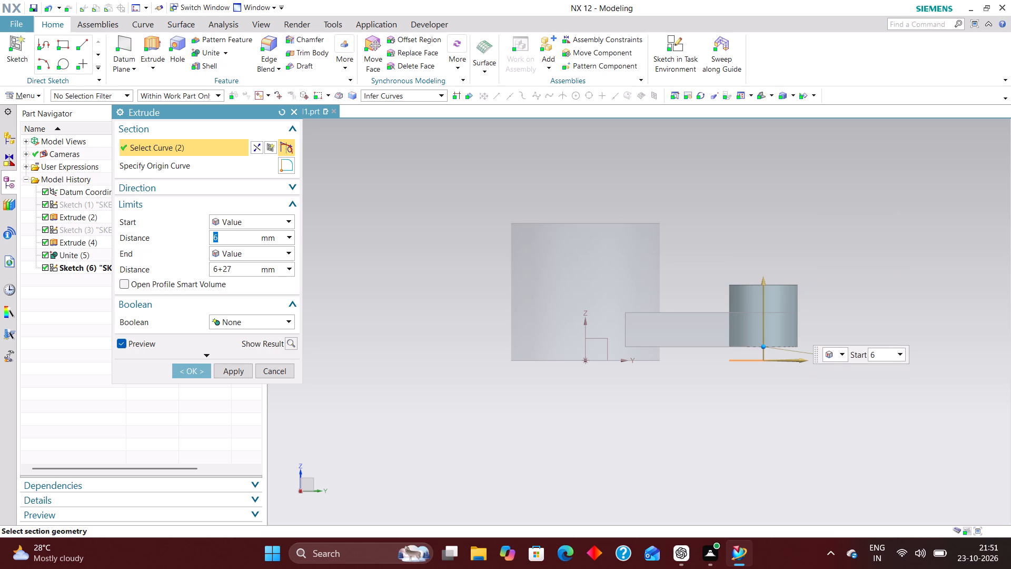
{"action": "left_click", "coordinate": [189, 369]}
Unite the two-arm crank body as target with the cylindrical boss on the nearer arm end as tool.
{"action": "scroll", "coordinate": [734, 401], "scroll_direction": "up", "scroll_amount": 1}
{"action": "middle_click_drag", "start_coordinate": [784, 410], "coordinate": [789, 455]}
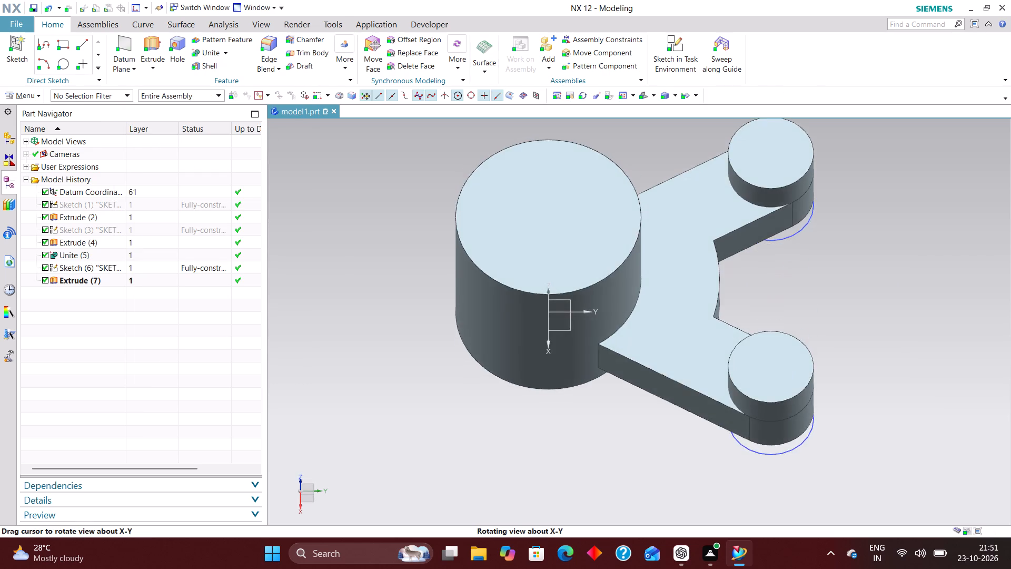
{"action": "middle_click_drag", "start_coordinate": [789, 455], "coordinate": [798, 430]}
{"action": "left_click", "coordinate": [208, 50]}
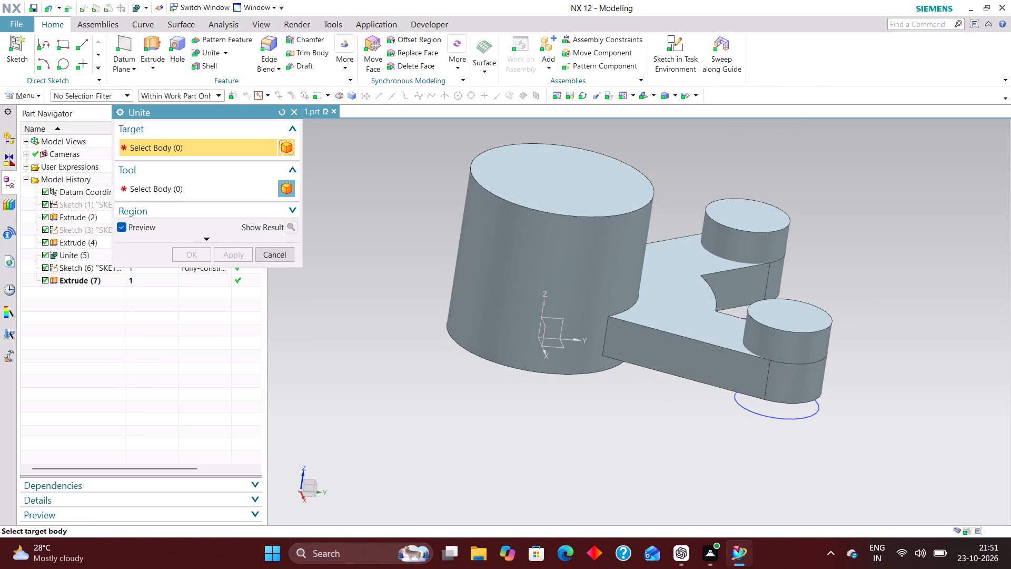
{"action": "left_click", "coordinate": [717, 367]}
{"action": "left_click", "coordinate": [754, 349]}
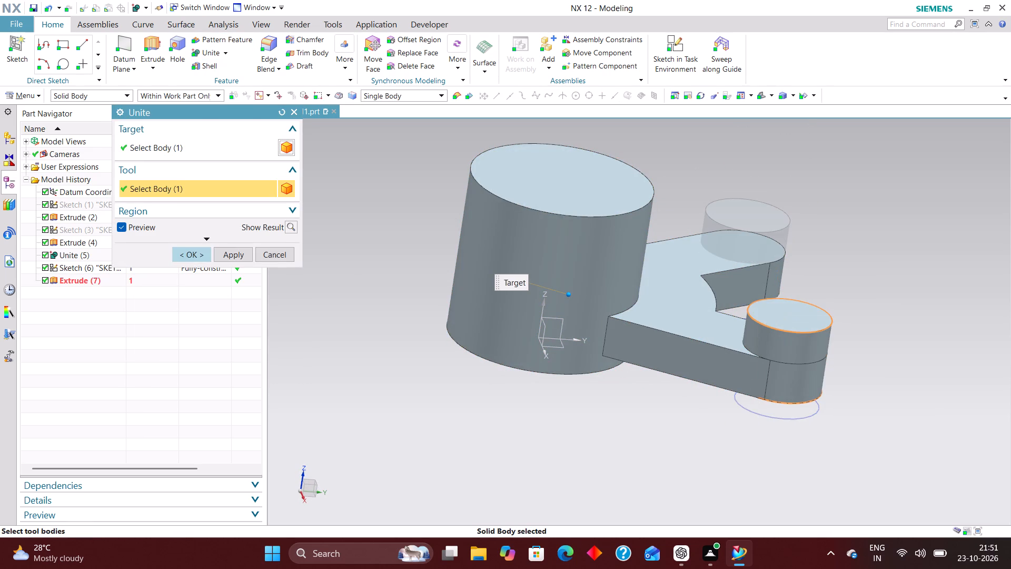
{"action": "left_click", "coordinate": [197, 254]}
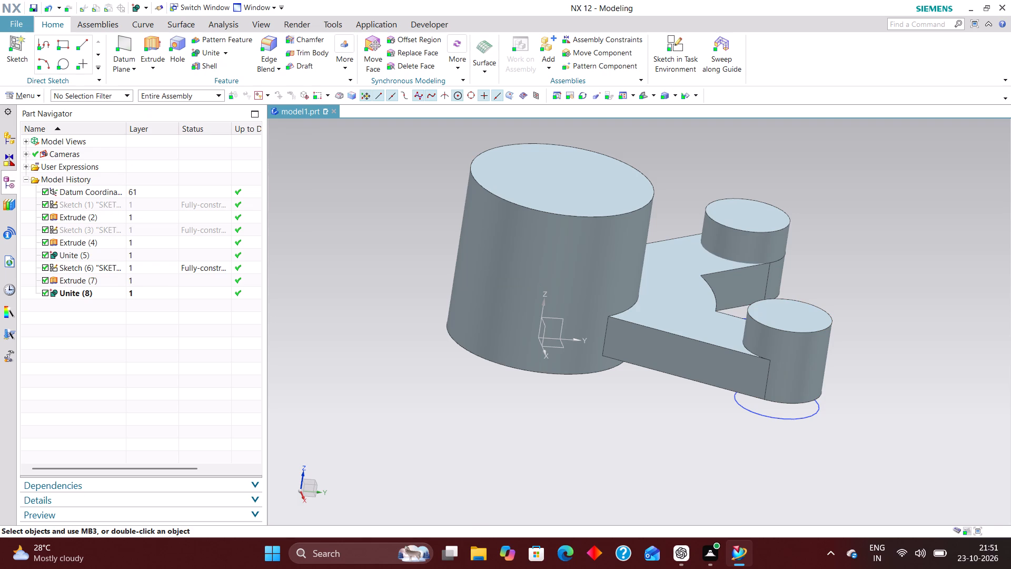
Hide the sketch containing the arm-end circles.
{"action": "right_click_drag", "start_coordinate": [756, 410], "coordinate": [756, 428]}
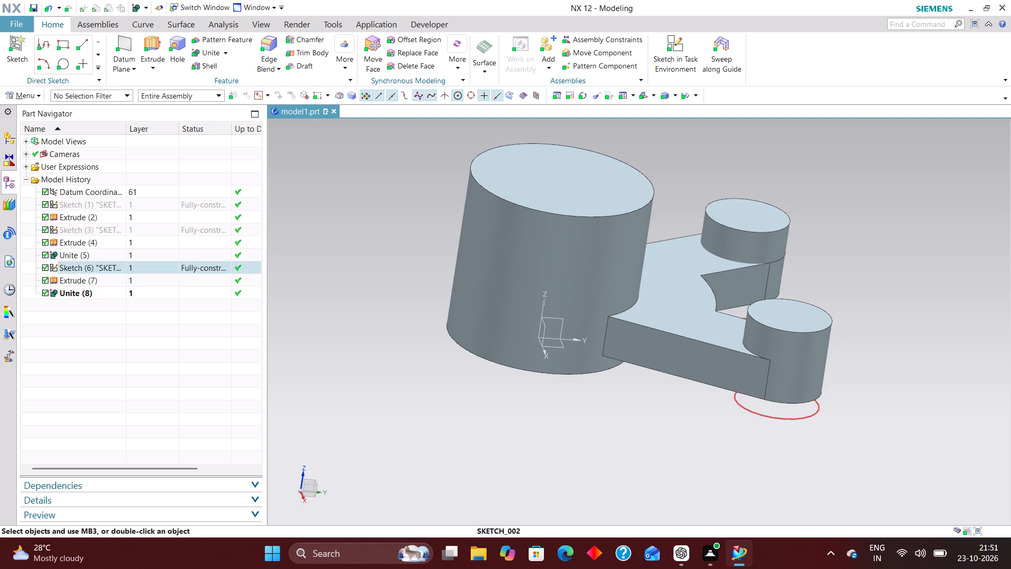
{"action": "right_click_drag", "start_coordinate": [756, 428], "coordinate": [756, 435]}
Examine the bell crank from above, from the side and from underneath, checking the arms and bosses.
{"action": "middle_click_drag", "start_coordinate": [847, 454], "coordinate": [838, 480]}
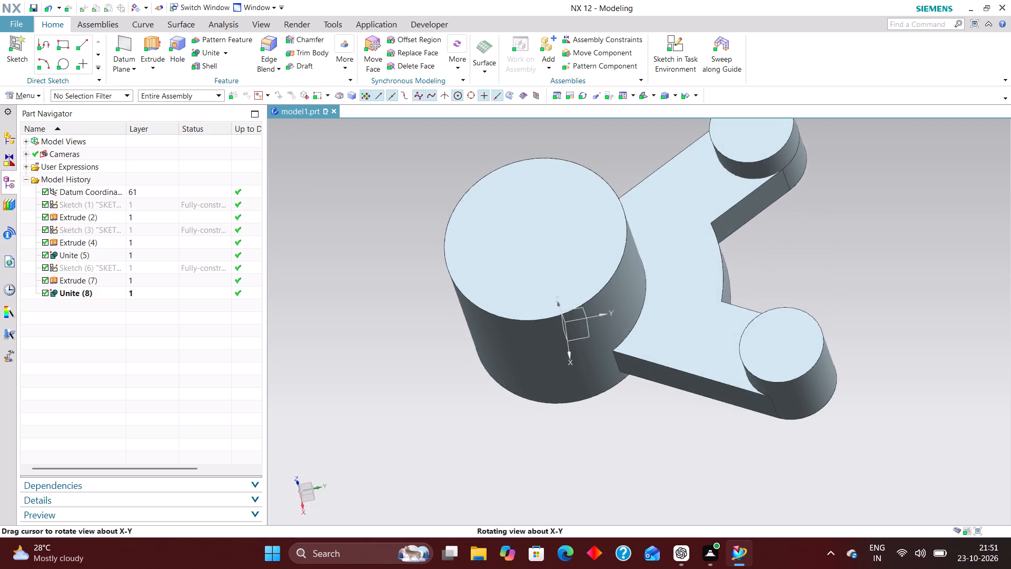
{"action": "middle_click_drag", "start_coordinate": [838, 480], "coordinate": [845, 479]}
{"action": "scroll", "coordinate": [730, 462], "scroll_direction": "down", "scroll_amount": 3}
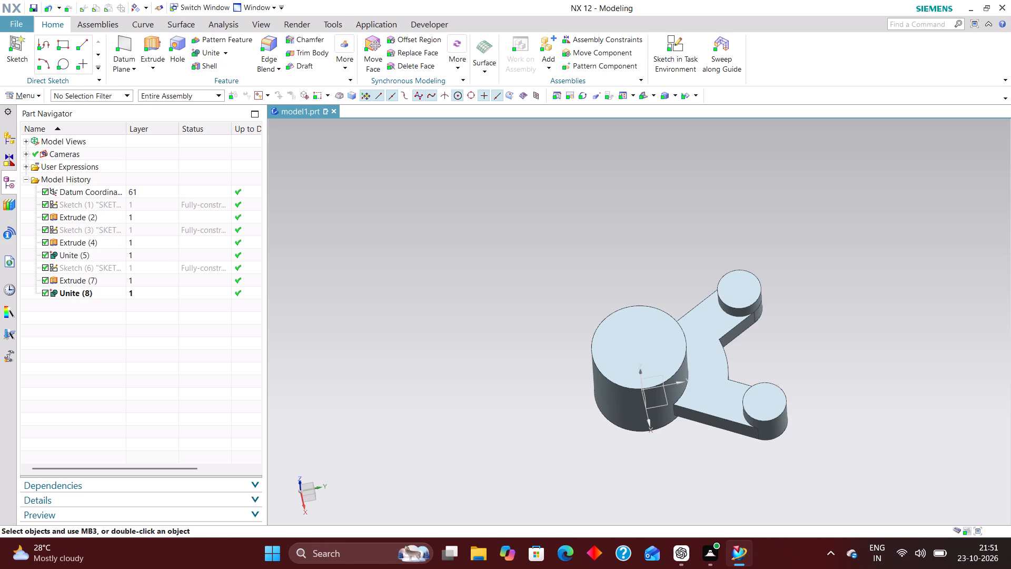
{"action": "middle_click_drag", "start_coordinate": [680, 493], "coordinate": [726, 479]}
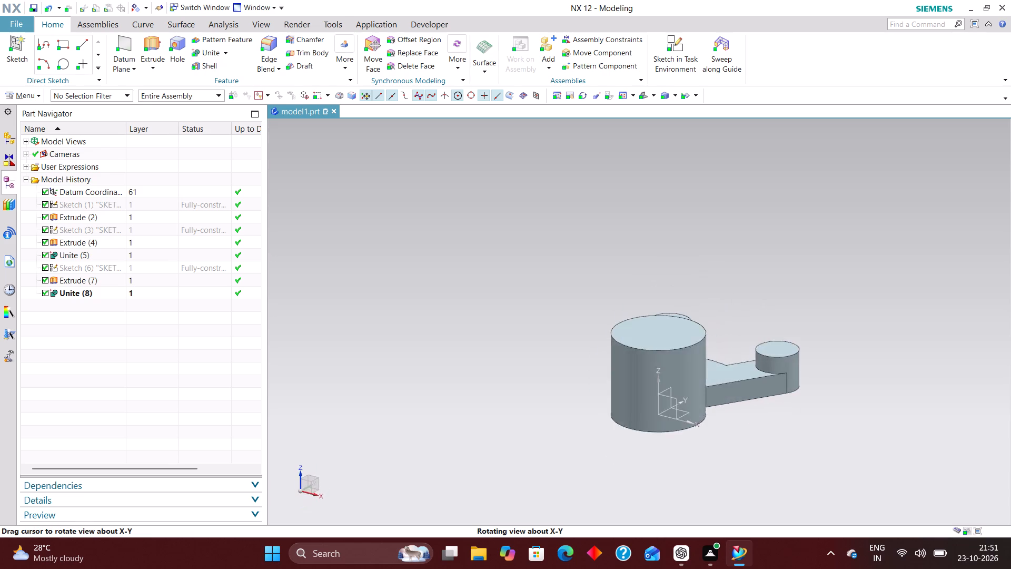
{"action": "middle_click_drag", "start_coordinate": [726, 479], "coordinate": [716, 499]}
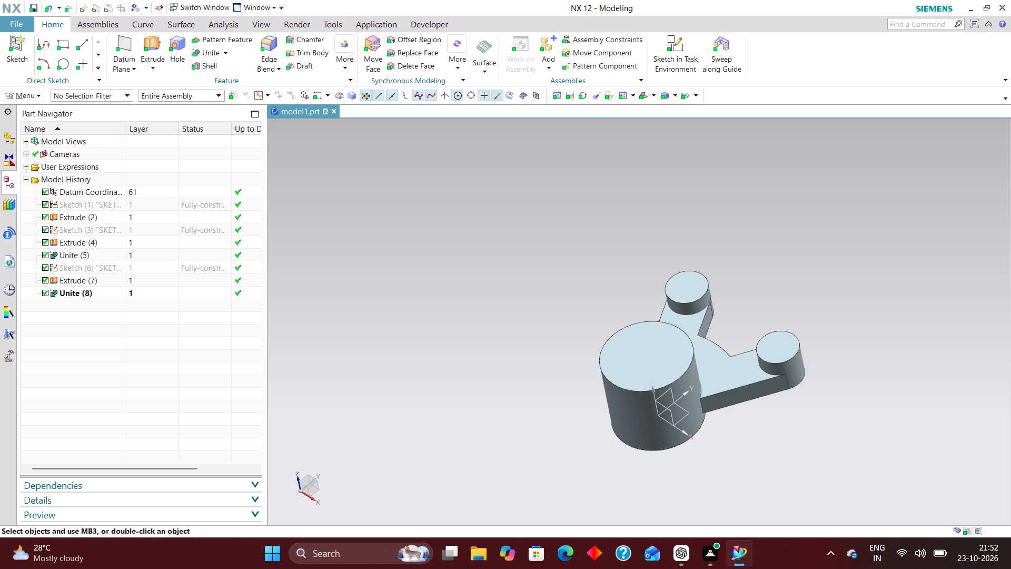
{"action": "middle_click_drag", "start_coordinate": [746, 474], "coordinate": [745, 394]}
{"action": "scroll", "coordinate": [721, 442], "scroll_direction": "down", "scroll_amount": 1}
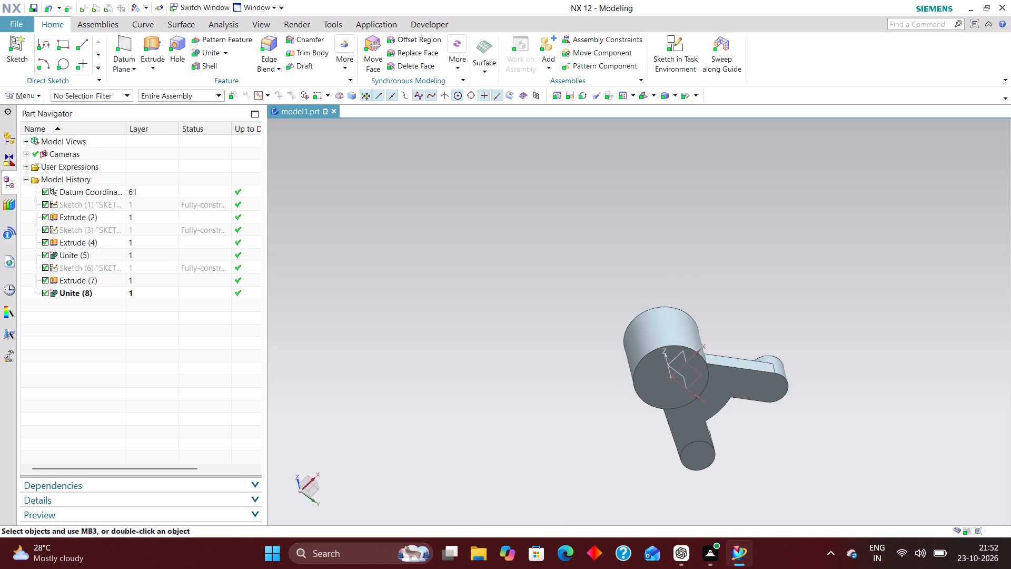
{"action": "middle_click_drag", "start_coordinate": [794, 433], "coordinate": [788, 518]}
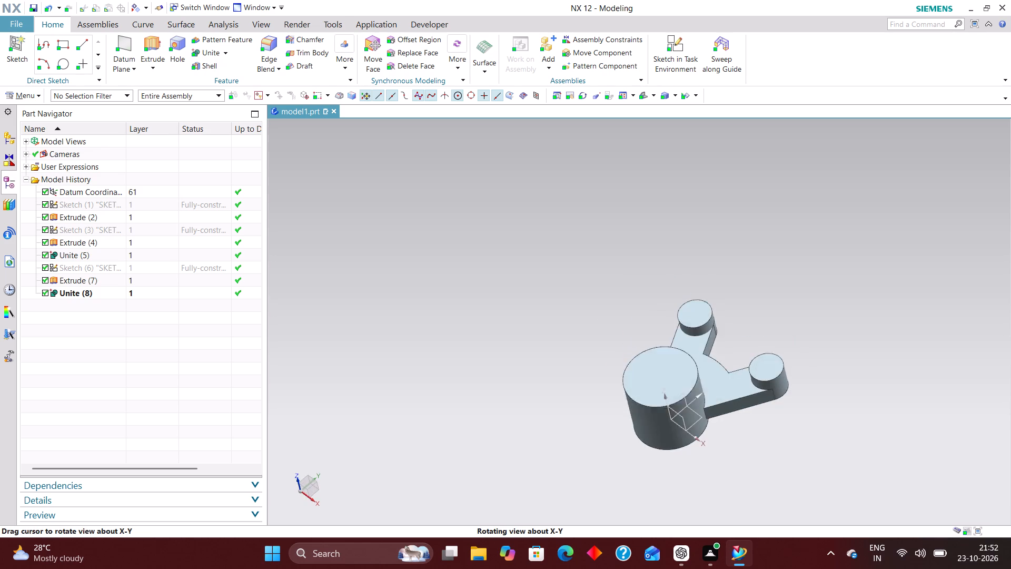
{"action": "middle_click_drag", "start_coordinate": [788, 518], "coordinate": [789, 529]}
{"action": "middle_click_drag", "start_coordinate": [798, 454], "coordinate": [773, 502]}
{"action": "scroll", "coordinate": [751, 472], "scroll_direction": "down", "scroll_amount": 1}
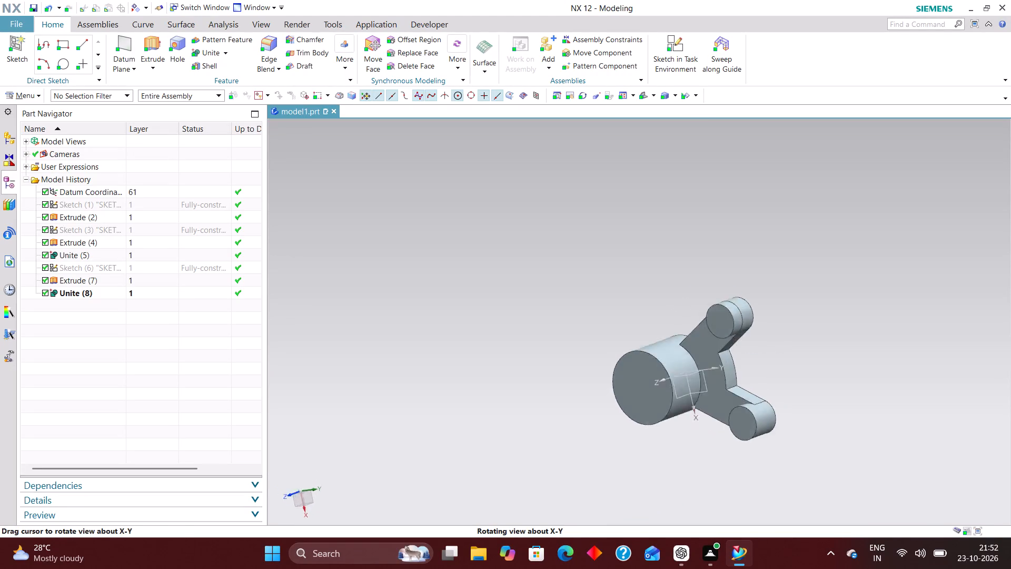
{"action": "middle_click_drag", "start_coordinate": [773, 502], "coordinate": [786, 503]}
{"action": "right_click_drag", "start_coordinate": [848, 449], "coordinate": [816, 450]}
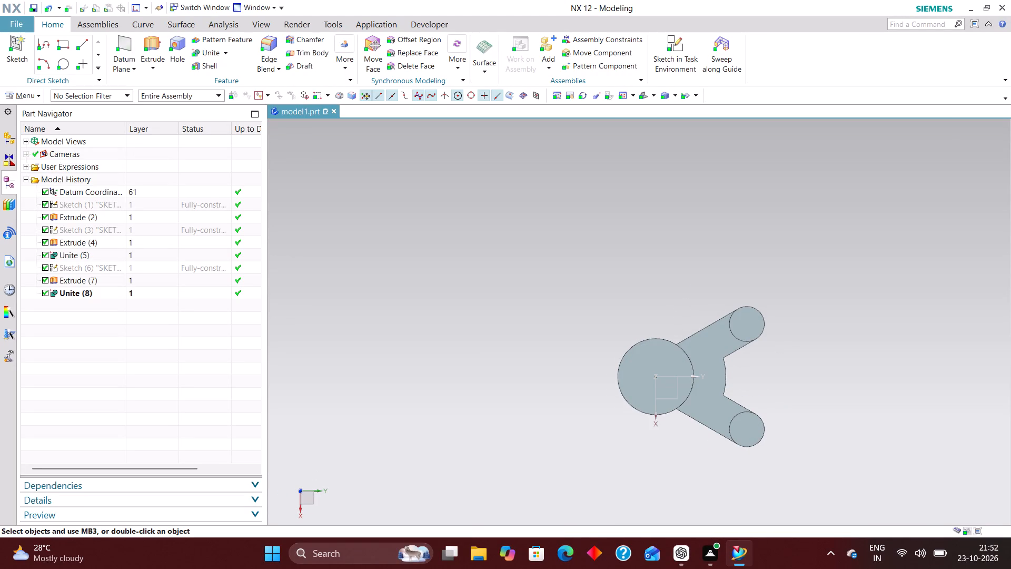
{"action": "middle_click_drag", "start_coordinate": [761, 479], "coordinate": [763, 460]}
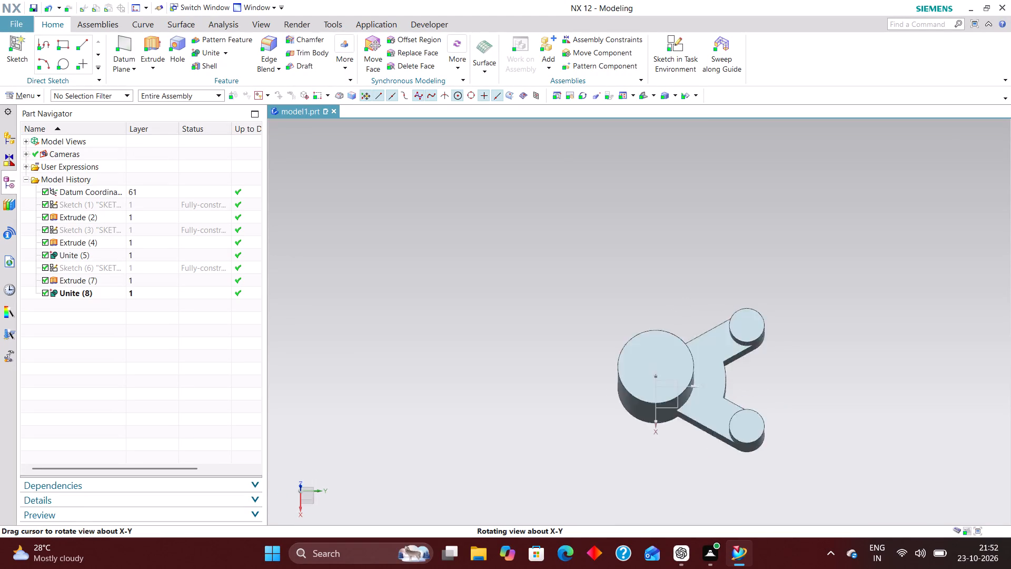
{"action": "middle_click_drag", "start_coordinate": [763, 460], "coordinate": [777, 327]}
{"action": "right_click_drag", "start_coordinate": [830, 351], "coordinate": [746, 354]}
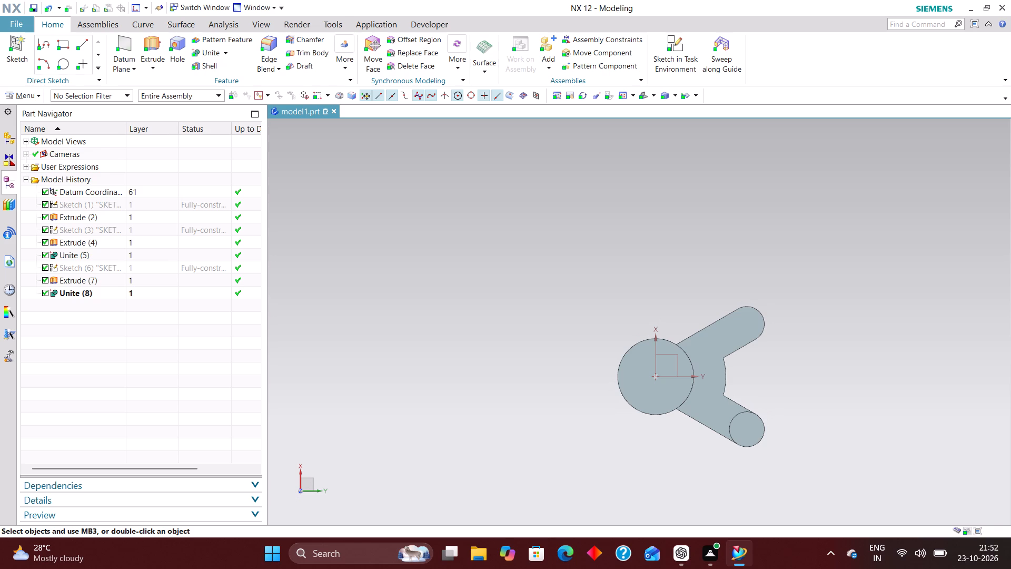
{"action": "middle_click_drag", "start_coordinate": [793, 337], "coordinate": [804, 431]}
Identify the sketch that defines the two-arm profile, Sketch (3), and reopen it for editing.
{"action": "left_click", "coordinate": [145, 231]}
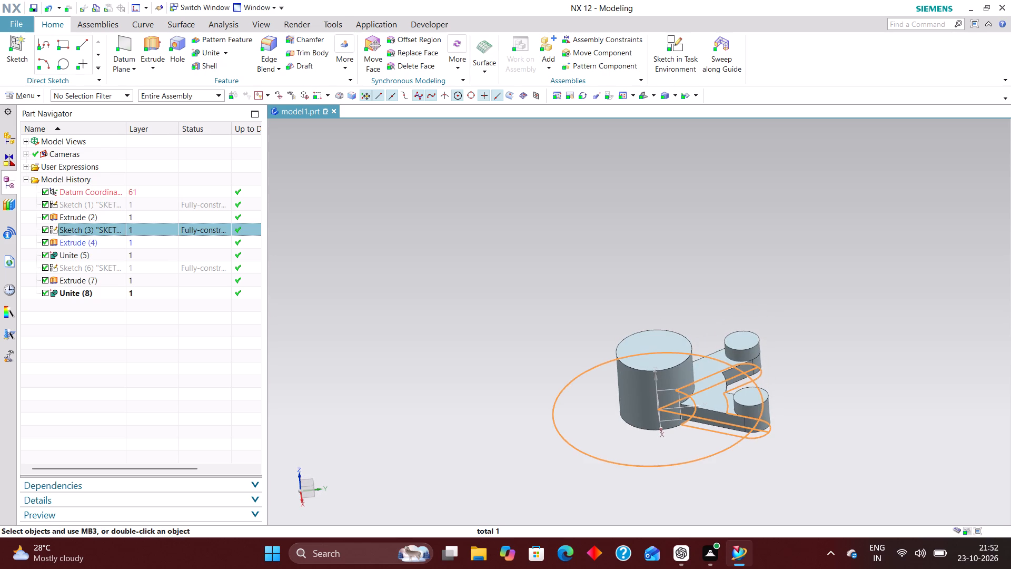
{"action": "left_click", "coordinate": [152, 203]}
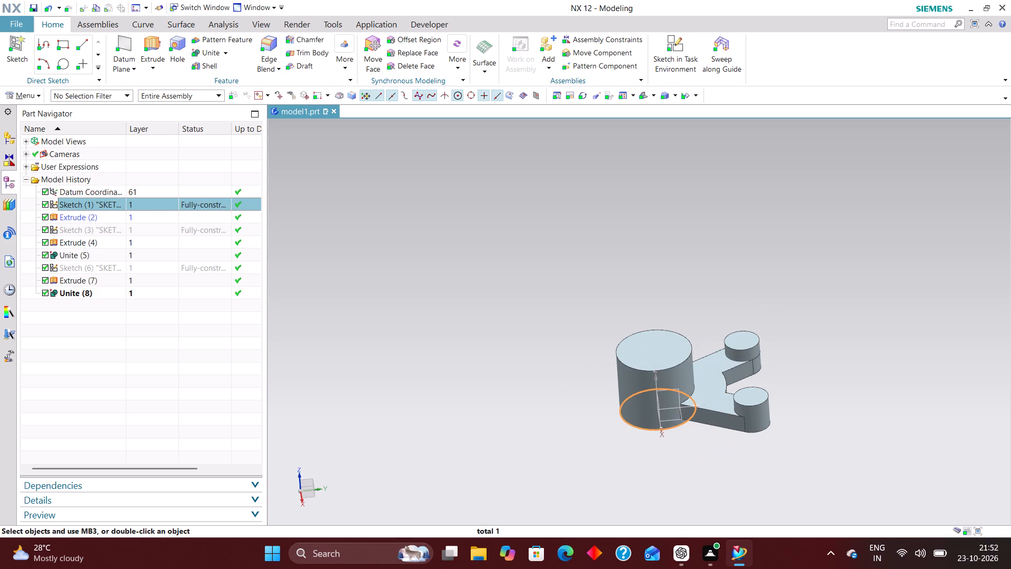
{"action": "left_click", "coordinate": [153, 268]}
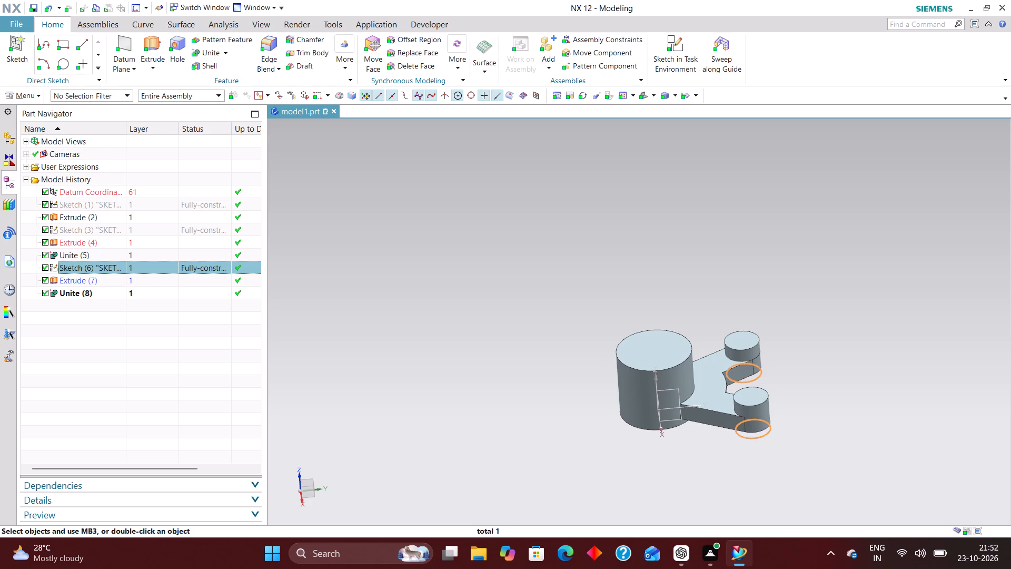
{"action": "left_click", "coordinate": [163, 230]}
{"action": "right_click", "coordinate": [163, 230]}
{"action": "left_click", "coordinate": [220, 260]}
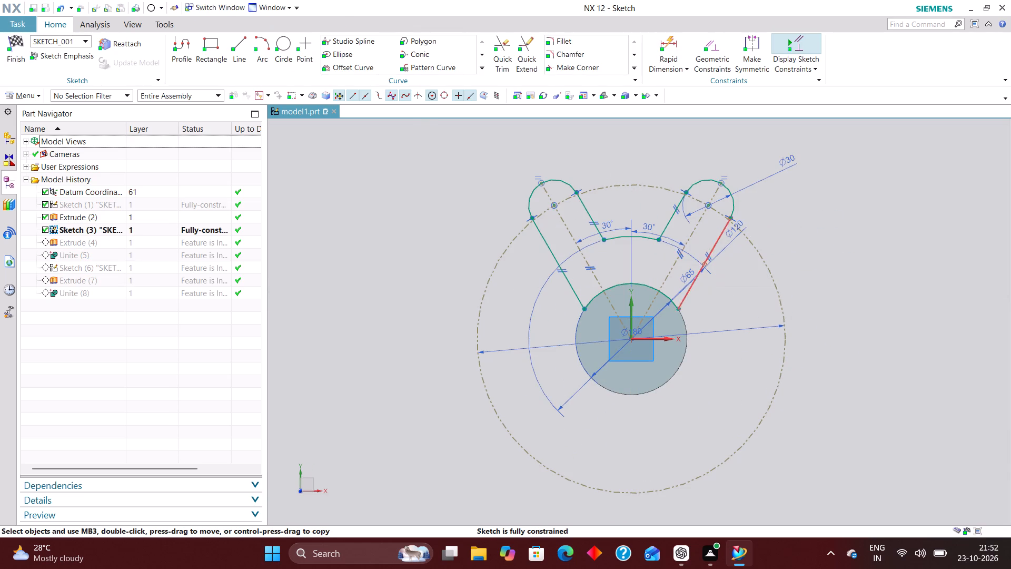
Delete the parallel constraint on the right arm's outer line and move the line's lower end outward around the boss outline.
{"action": "scroll", "coordinate": [711, 251], "scroll_direction": "up", "scroll_amount": 3}
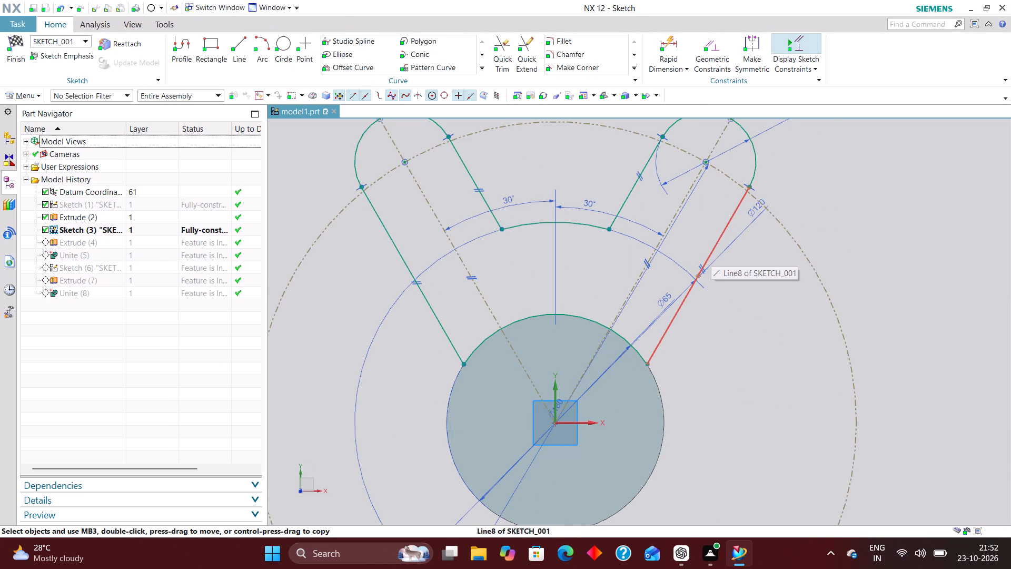
{"action": "scroll", "coordinate": [710, 252], "scroll_direction": "up", "scroll_amount": 1}
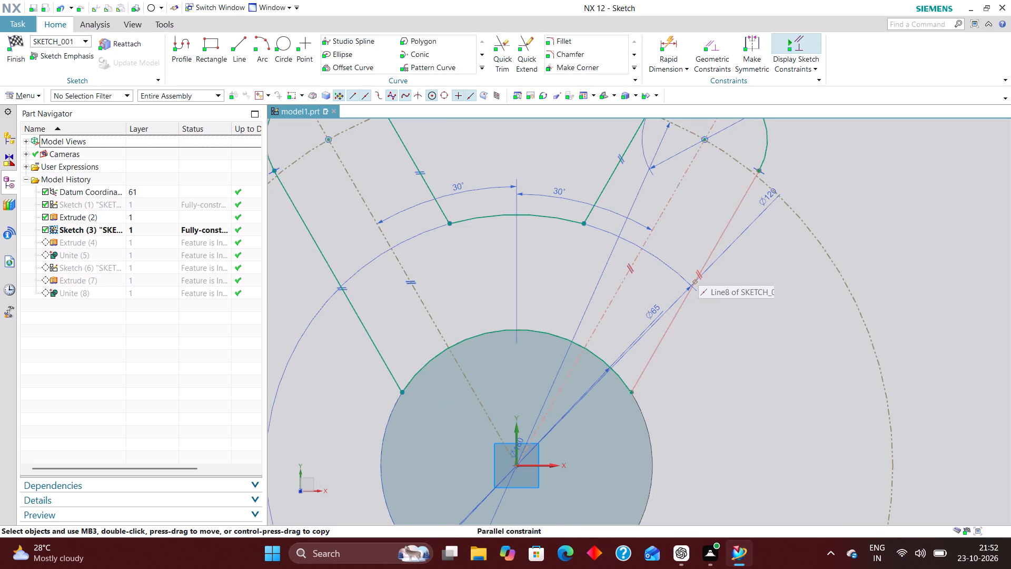
{"action": "right_click_drag", "start_coordinate": [698, 271], "coordinate": [665, 272]}
{"action": "left_click_drag", "start_coordinate": [643, 377], "coordinate": [681, 437]}
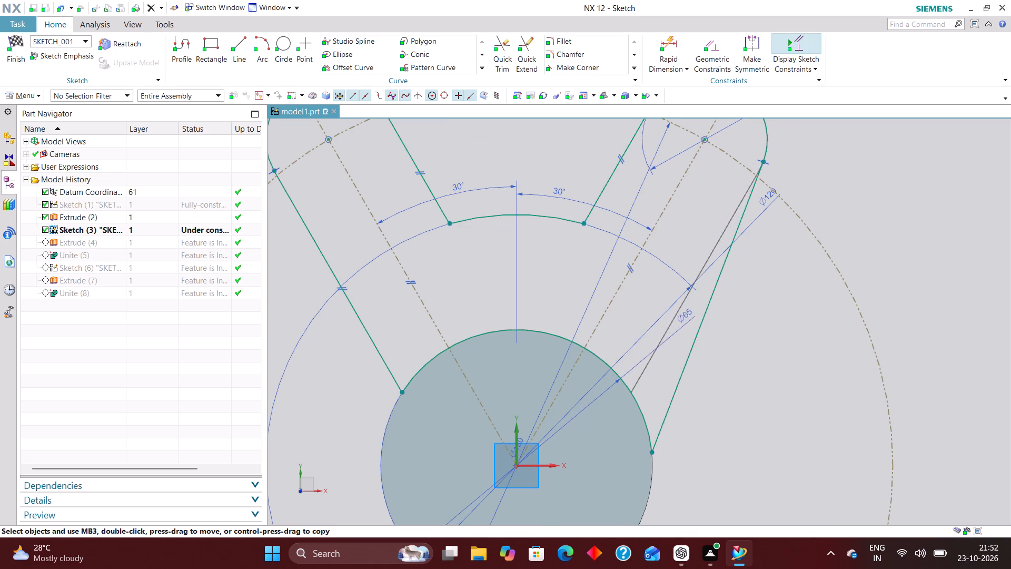
{"action": "left_click_drag", "start_coordinate": [681, 437], "coordinate": [686, 415]}
Delete the arc along the boss outline that joins the lower ends of the arms' outer lines.
{"action": "scroll", "coordinate": [570, 357], "scroll_direction": "down", "scroll_amount": 3}
{"action": "scroll", "coordinate": [636, 400], "scroll_direction": "up", "scroll_amount": 3}
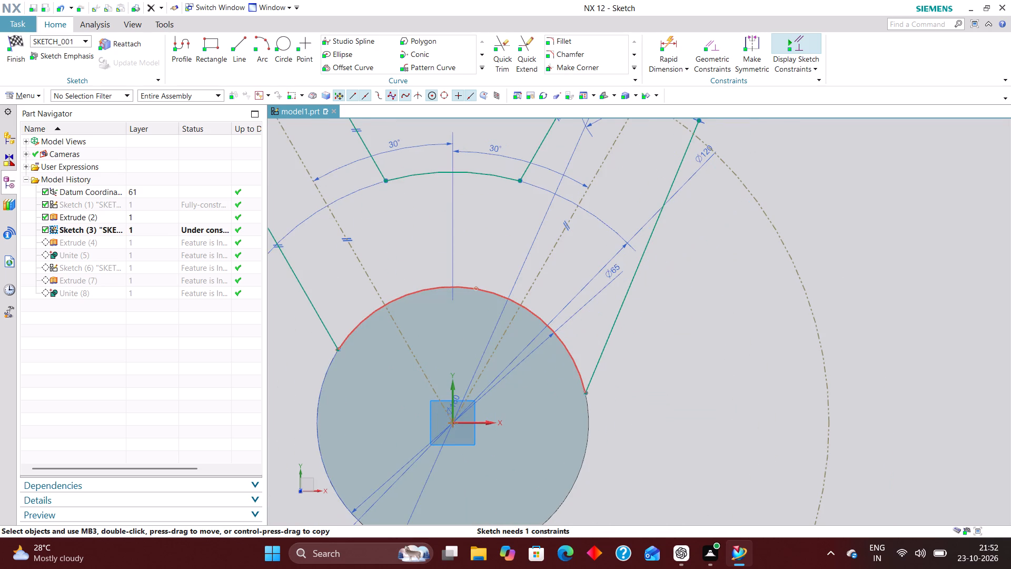
{"action": "right_click_drag", "start_coordinate": [579, 373], "coordinate": [481, 385]}
Hide the extruded cylindrical boss body behind the arm sketch.
{"action": "scroll", "coordinate": [534, 333], "scroll_direction": "down", "scroll_amount": 4}
{"action": "right_click_drag", "start_coordinate": [539, 348], "coordinate": [553, 468]}
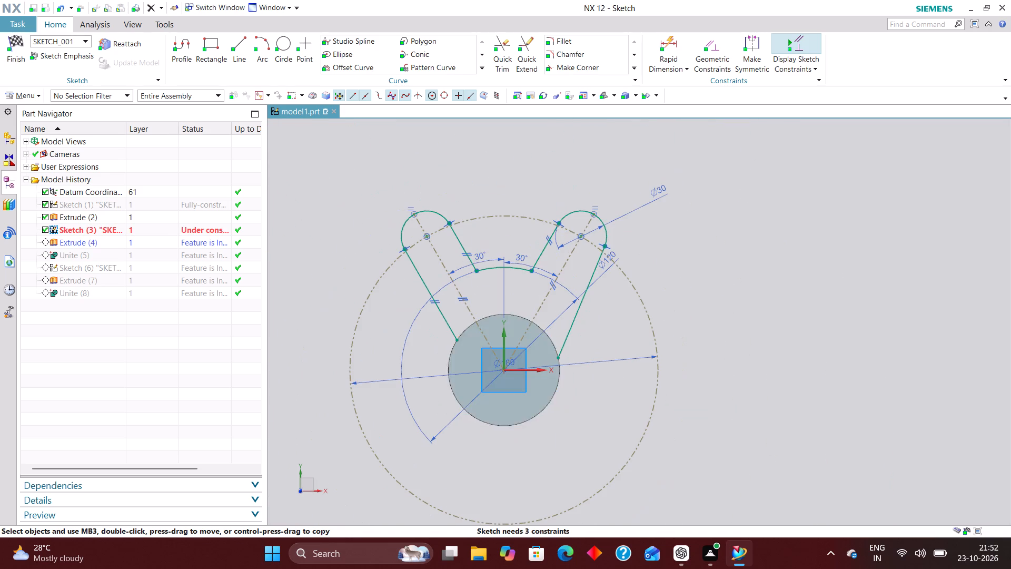
{"action": "right_click_drag", "start_coordinate": [553, 468], "coordinate": [550, 441]}
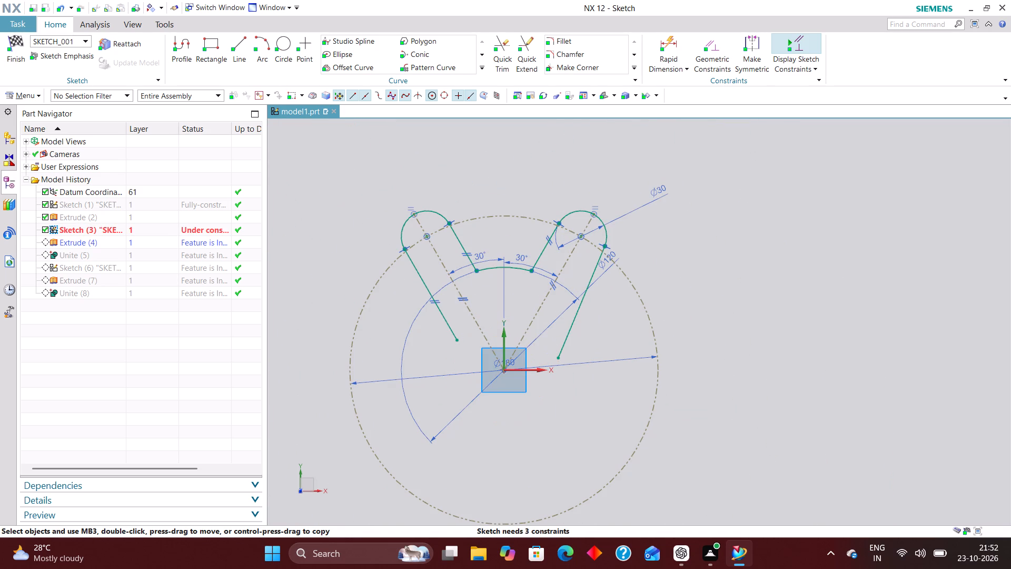
Sketch a full circle of 65 mm diameter centred on the sketch origin.
{"action": "left_click", "coordinate": [279, 42]}
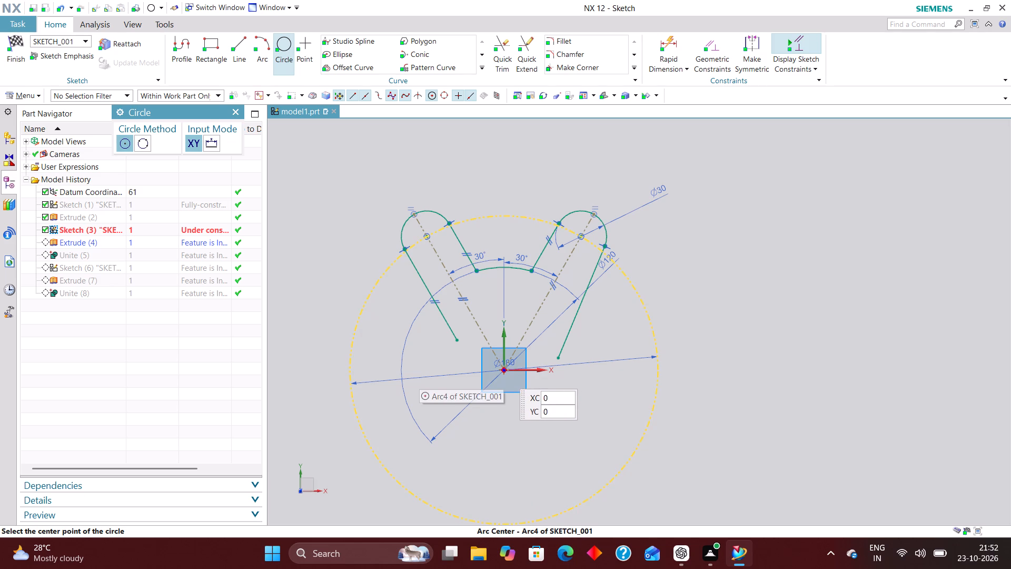
{"action": "left_click", "coordinate": [506, 371]}
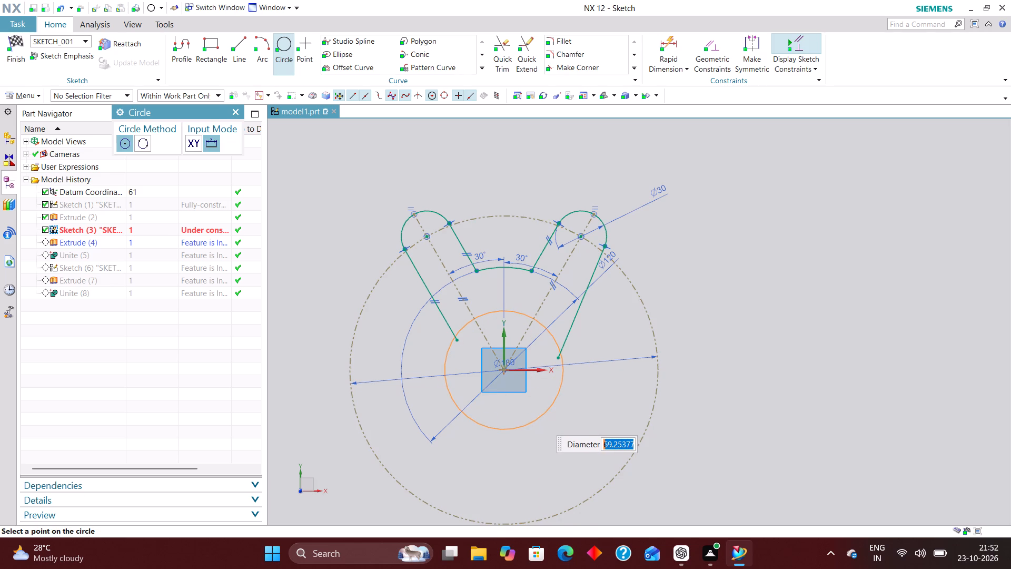
{"action": "type", "text": "65"}
{"action": "key", "text": "Return"}
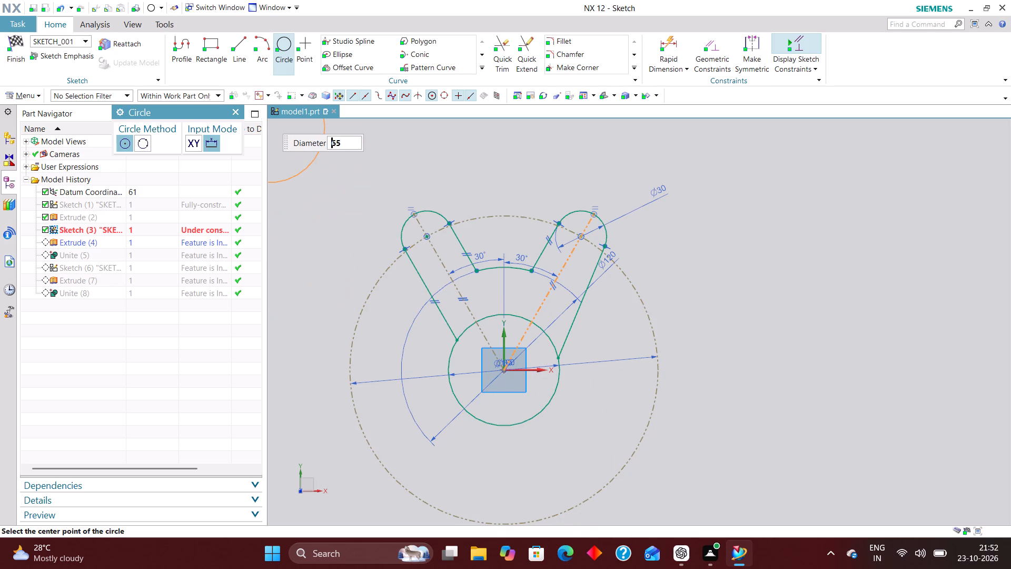
{"action": "left_click", "coordinate": [232, 113]}
Delete the parallel constraint between the left arm's outer line and its centreline.
{"action": "right_click_drag", "start_coordinate": [443, 302], "coordinate": [390, 301]}
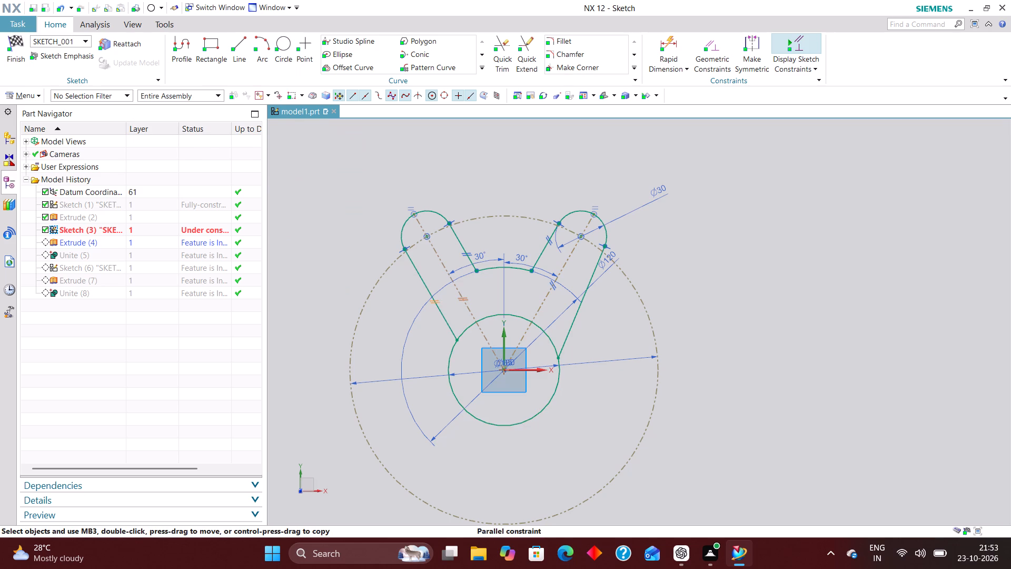
{"action": "right_click_drag", "start_coordinate": [390, 301], "coordinate": [389, 301]}
Apply tangent constraints between the 65 mm circle and the outer line of each arm.
{"action": "left_click", "coordinate": [719, 48]}
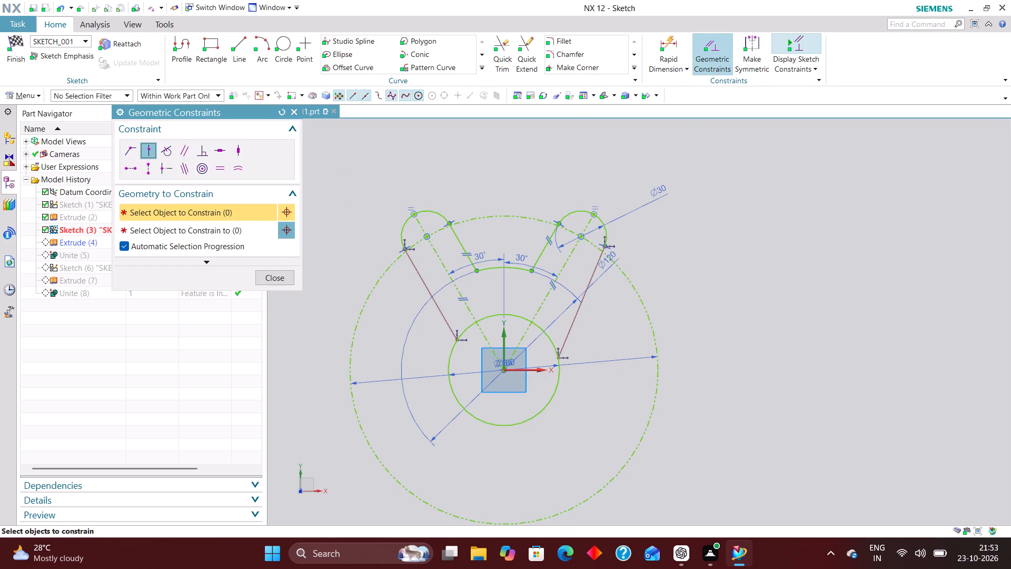
{"action": "left_click", "coordinate": [169, 149]}
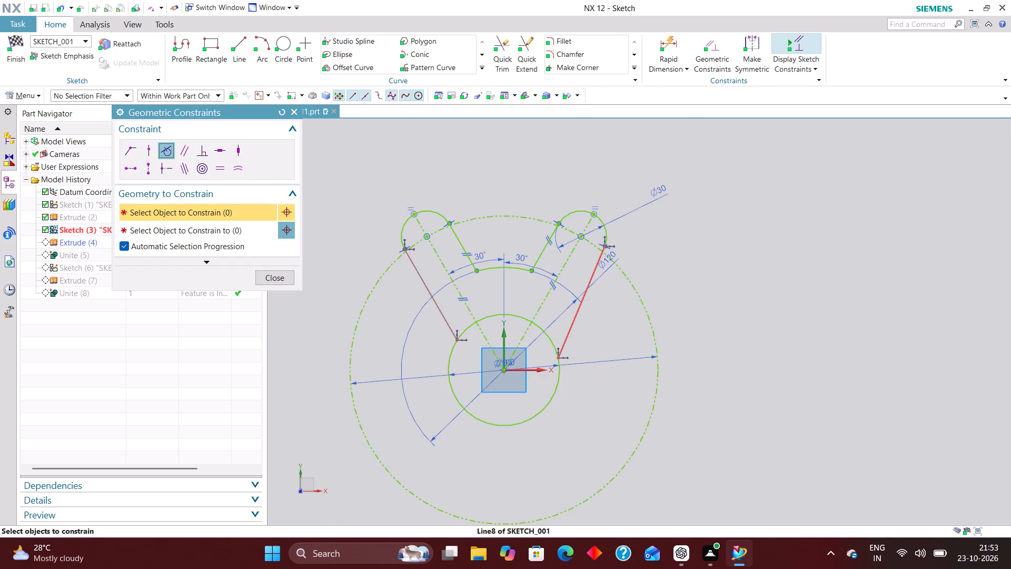
{"action": "left_click", "coordinate": [559, 376]}
{"action": "left_click", "coordinate": [569, 333]}
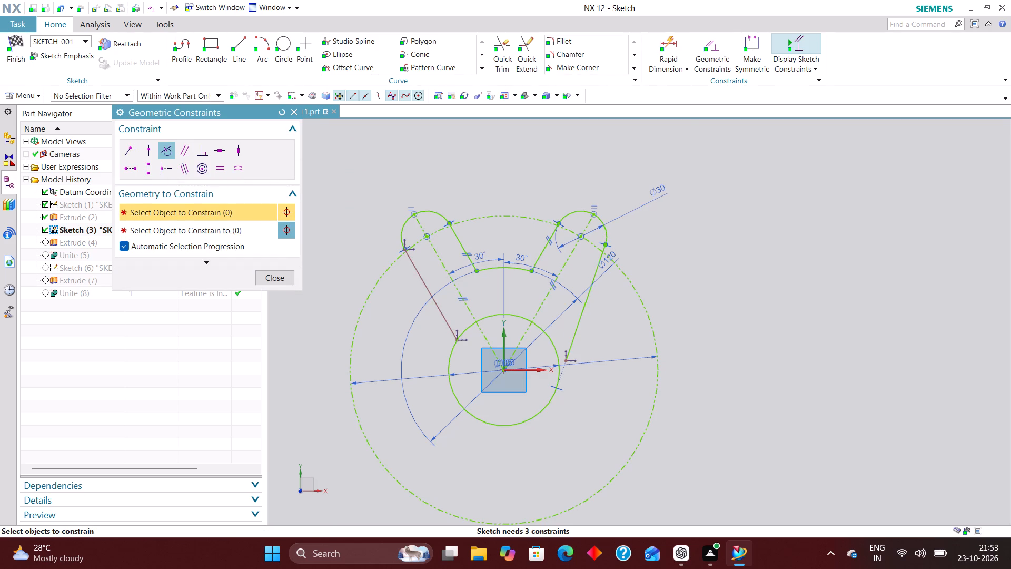
{"action": "left_click", "coordinate": [443, 316]}
{"action": "left_click", "coordinate": [450, 365]}
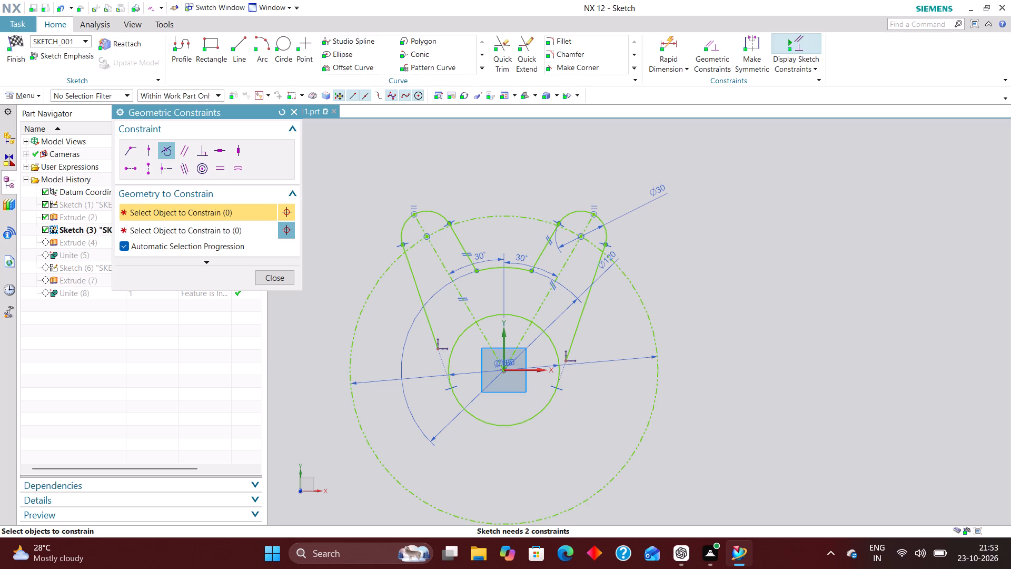
Constrain the lower endpoint of the left arm's outer line onto the 65 mm circle with Point on Curve.
{"action": "left_click", "coordinate": [148, 151]}
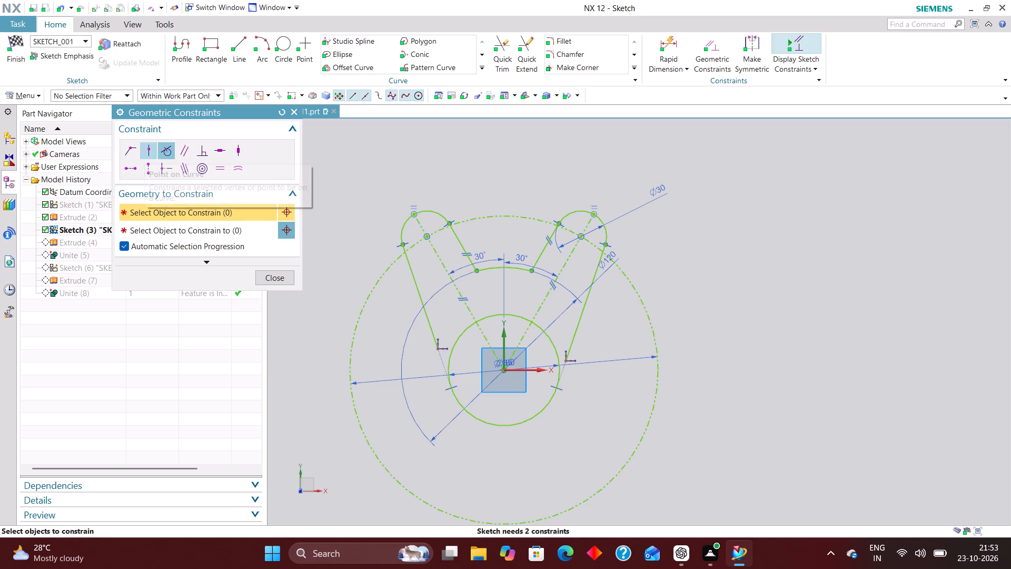
{"action": "left_click", "coordinate": [438, 349]}
{"action": "left_click", "coordinate": [461, 406]}
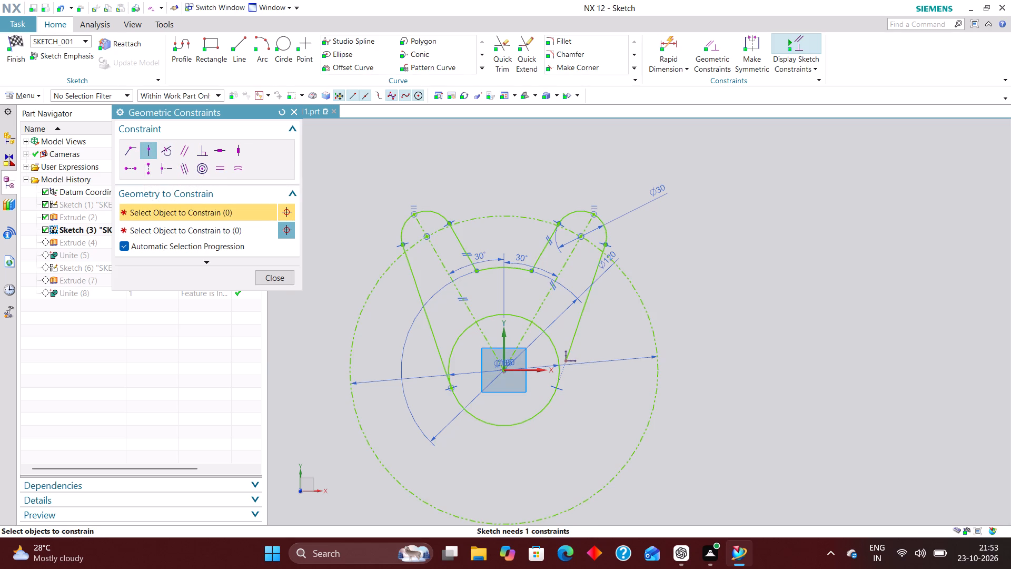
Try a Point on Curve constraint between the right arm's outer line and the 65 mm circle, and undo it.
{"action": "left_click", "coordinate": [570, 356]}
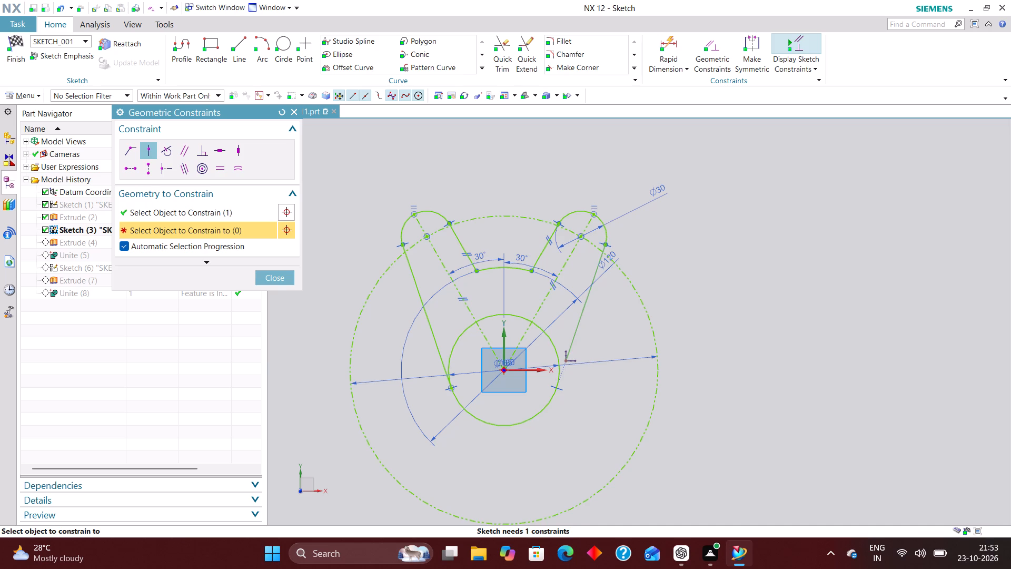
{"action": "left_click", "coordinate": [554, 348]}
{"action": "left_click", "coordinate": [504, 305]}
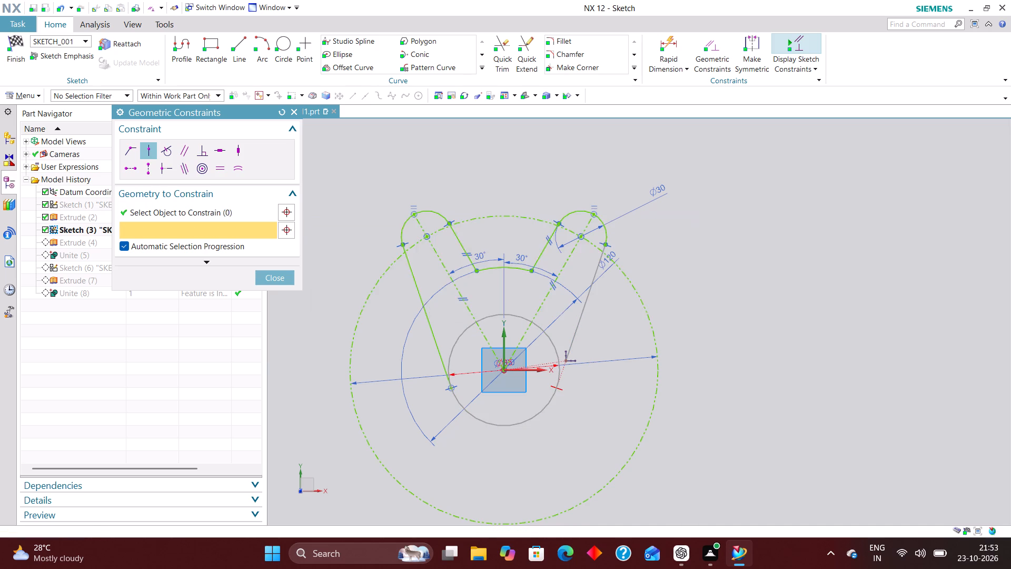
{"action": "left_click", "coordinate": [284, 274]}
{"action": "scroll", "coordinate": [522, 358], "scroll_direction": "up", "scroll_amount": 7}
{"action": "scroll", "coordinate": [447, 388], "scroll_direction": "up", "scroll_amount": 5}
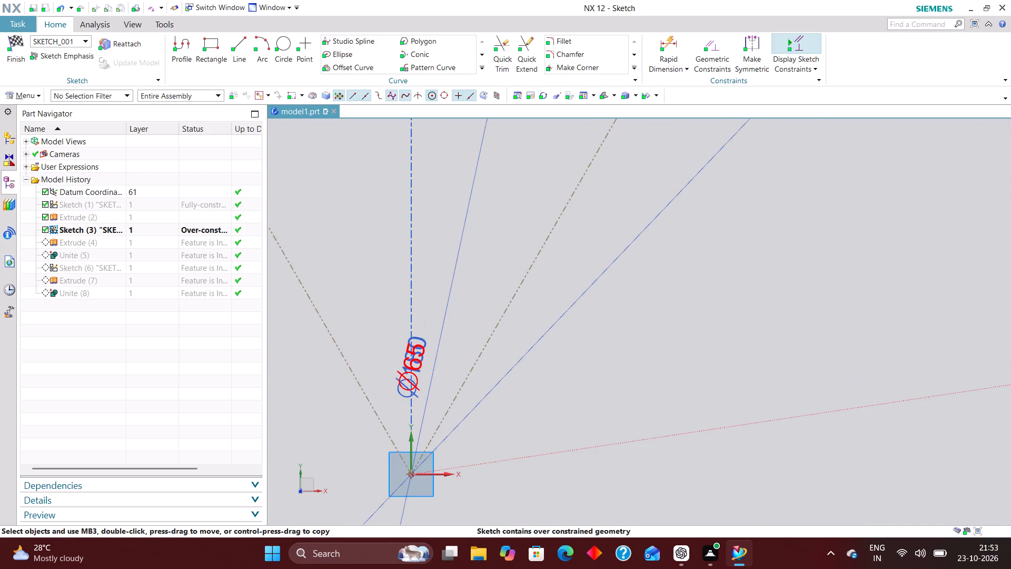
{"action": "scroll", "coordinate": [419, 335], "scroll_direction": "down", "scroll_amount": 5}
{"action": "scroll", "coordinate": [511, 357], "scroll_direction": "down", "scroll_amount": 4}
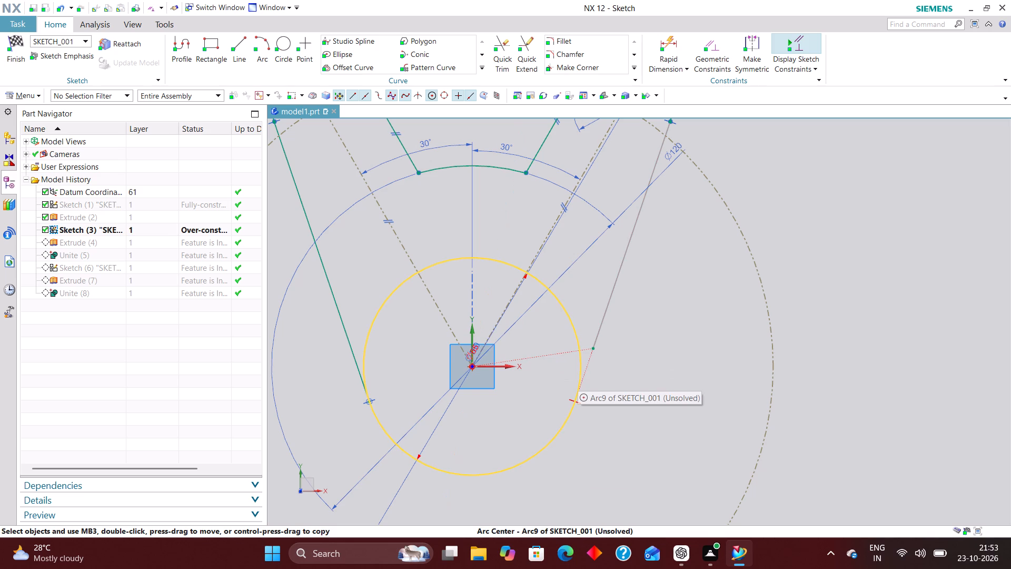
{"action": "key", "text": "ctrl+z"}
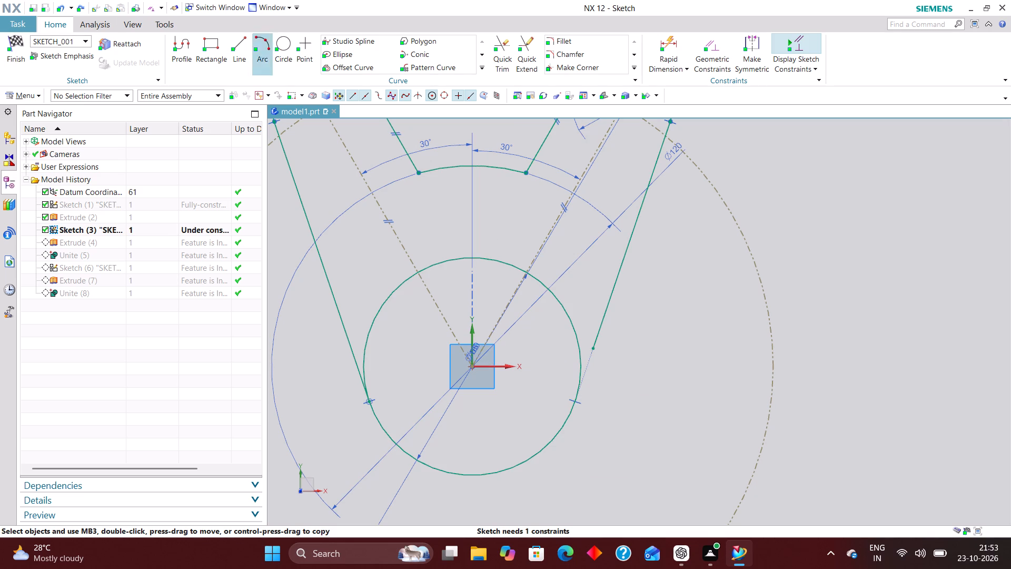
Constrain the lower endpoint of the right arm's outer line onto the 65 mm circle with Point on Curve.
{"action": "left_click", "coordinate": [719, 43]}
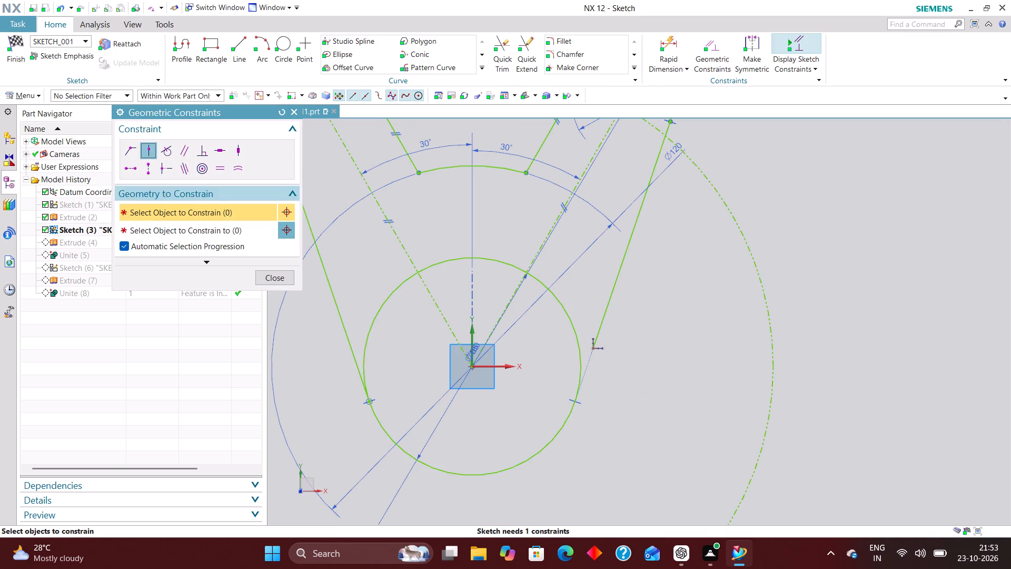
{"action": "left_click", "coordinate": [594, 348]}
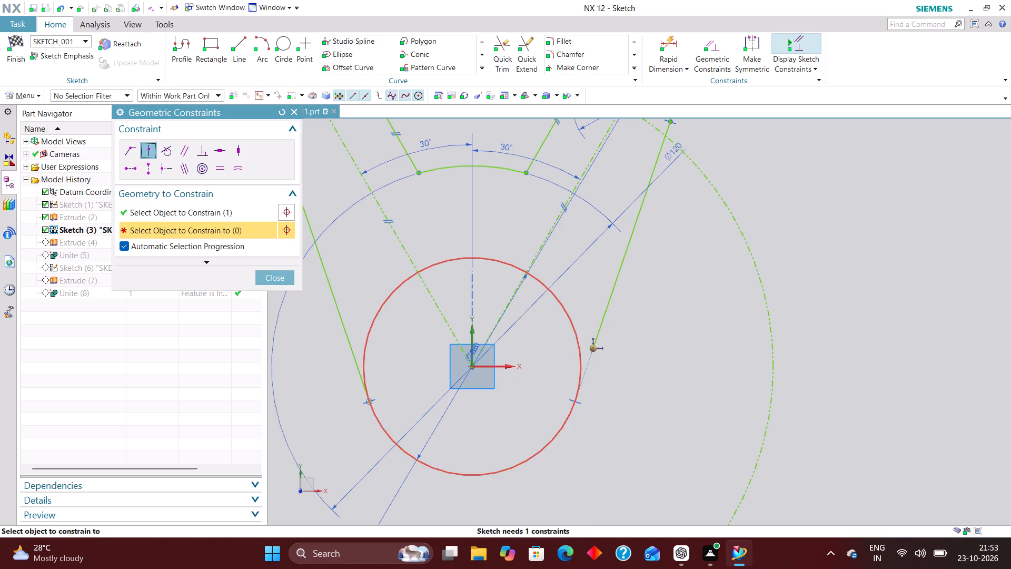
{"action": "left_click", "coordinate": [579, 350]}
{"action": "left_click", "coordinate": [265, 278]}
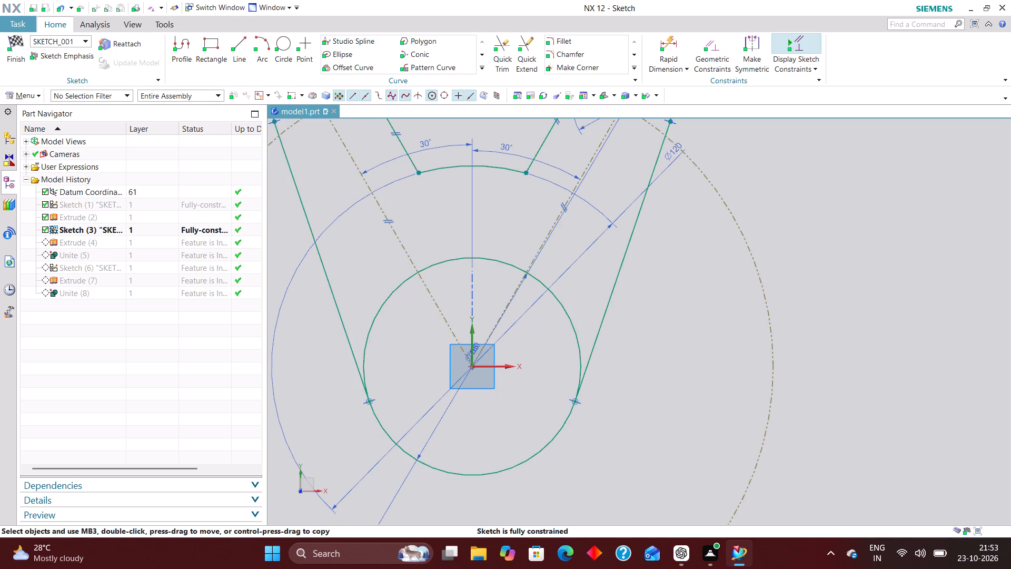
Delete the parallel constraints between each arm's inner line and its centreline.
{"action": "scroll", "coordinate": [465, 417], "scroll_direction": "down", "scroll_amount": 4}
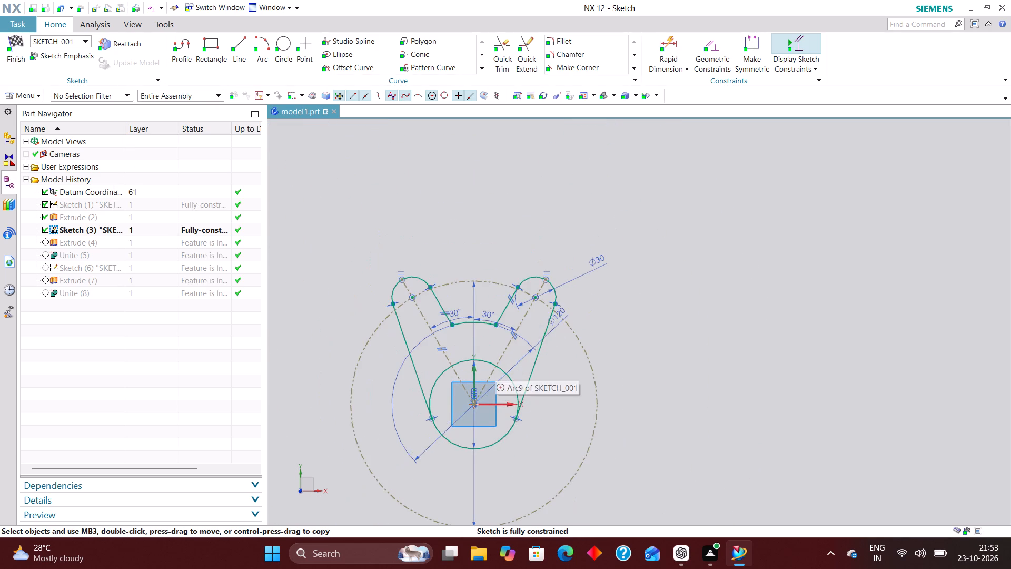
{"action": "scroll", "coordinate": [467, 352], "scroll_direction": "up", "scroll_amount": 3}
{"action": "right_click_drag", "start_coordinate": [428, 268], "coordinate": [338, 271]}
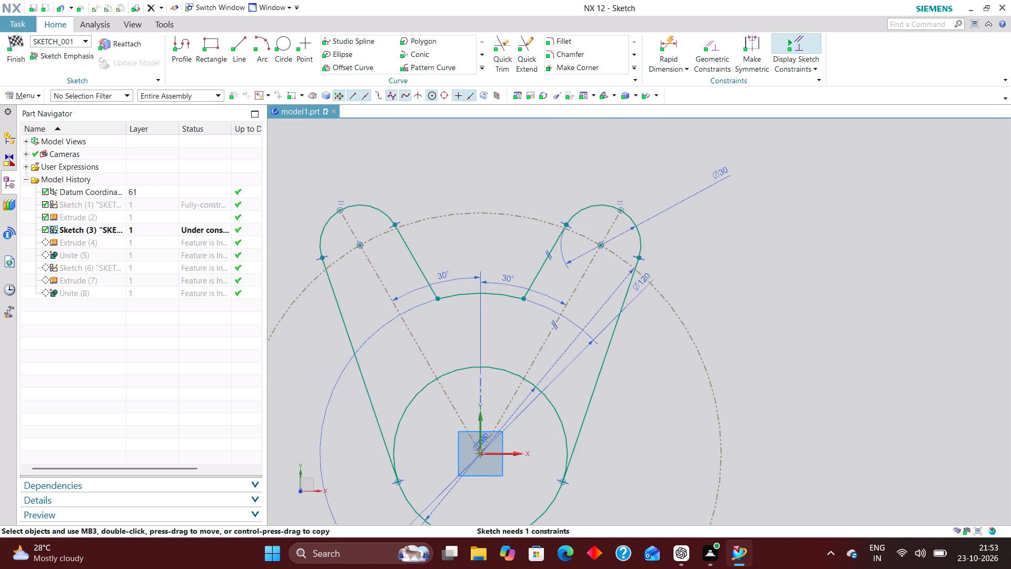
{"action": "right_click_drag", "start_coordinate": [552, 261], "coordinate": [473, 258]}
Constrain each arm's inner line parallel to its outer line, and finish the sketch.
{"action": "left_click", "coordinate": [711, 48]}
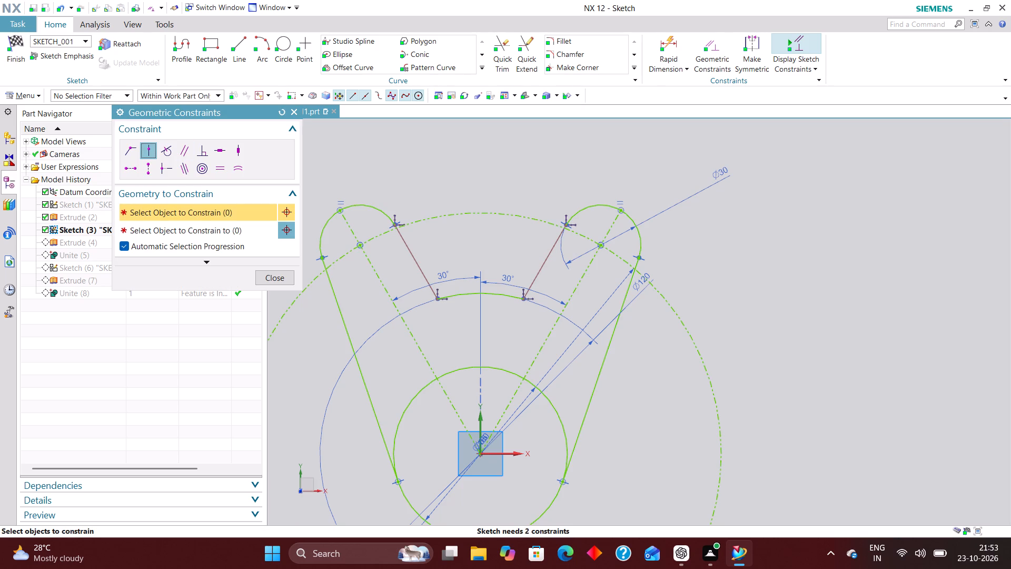
{"action": "left_click", "coordinate": [189, 152]}
{"action": "left_click", "coordinate": [340, 306]}
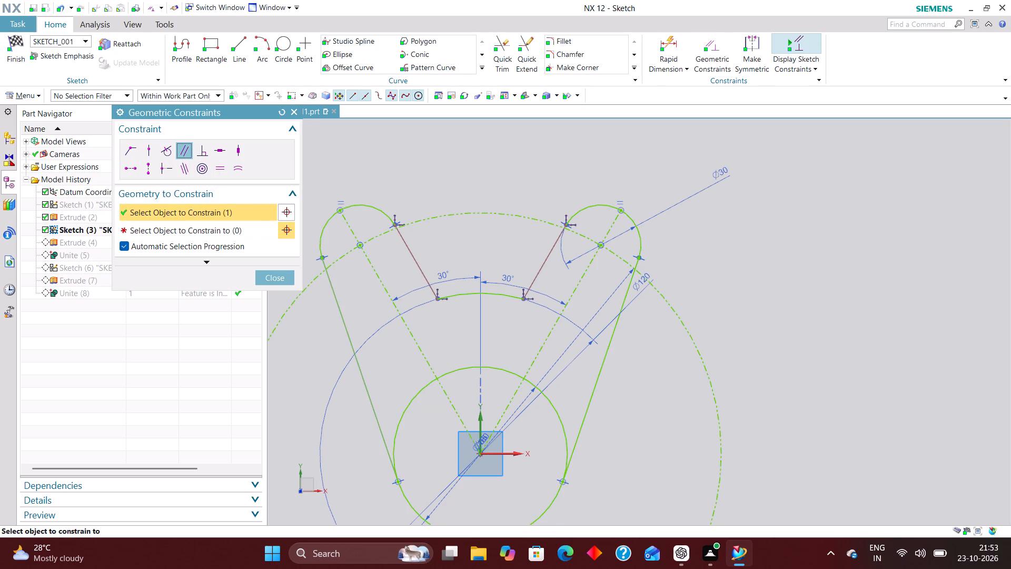
{"action": "left_click", "coordinate": [426, 277]}
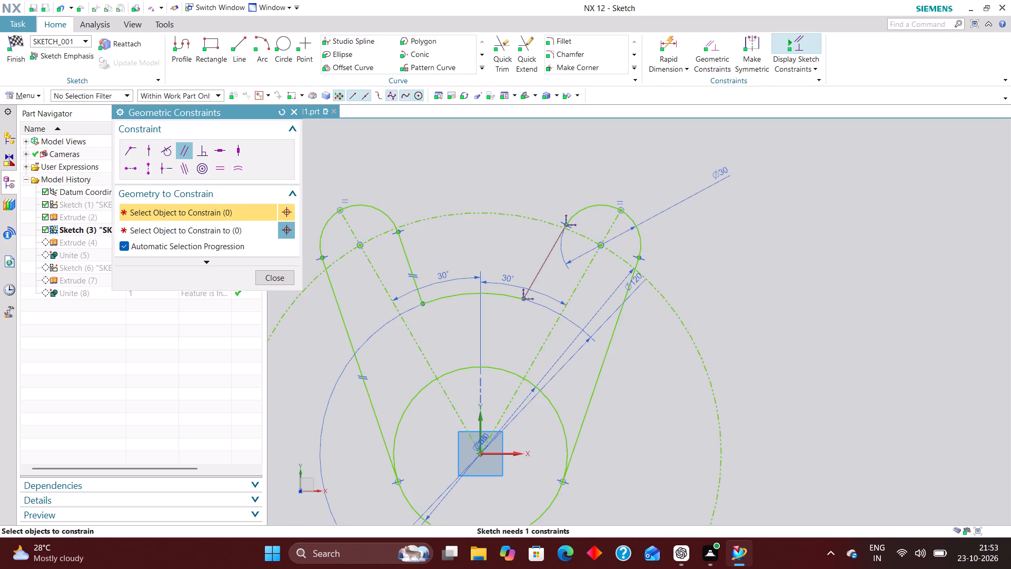
{"action": "left_click", "coordinate": [618, 318]}
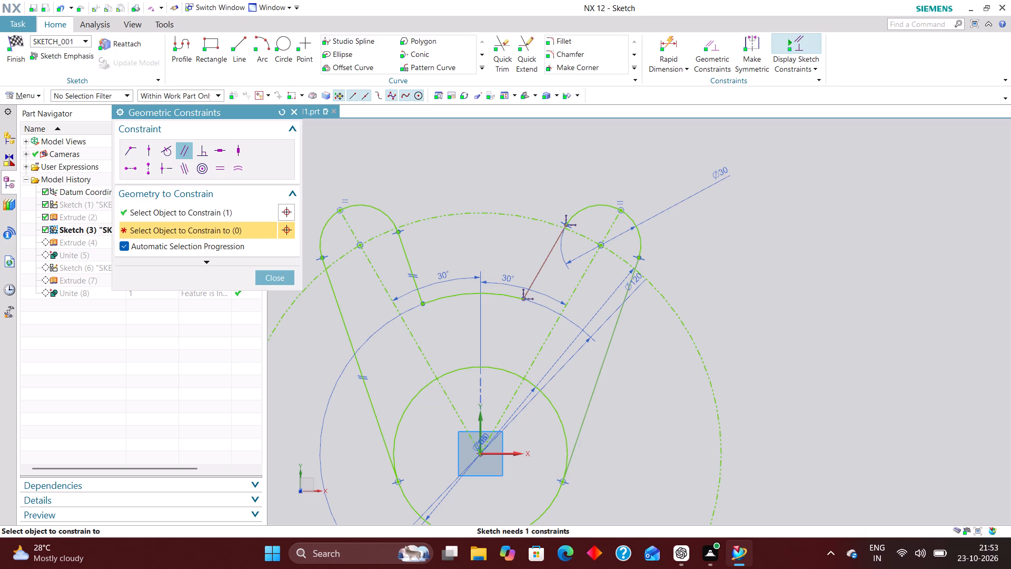
{"action": "left_click", "coordinate": [539, 274]}
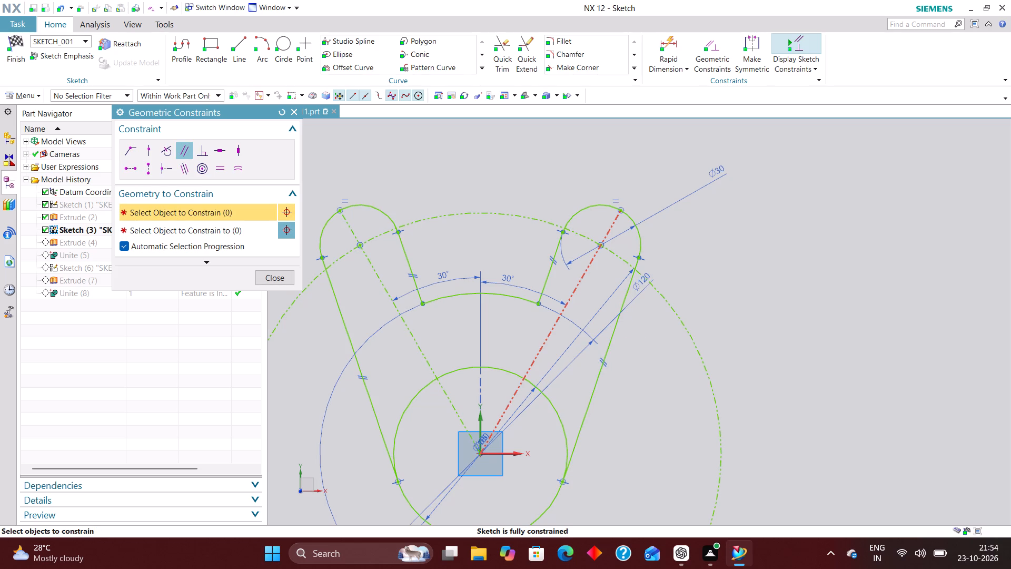
{"action": "left_click", "coordinate": [275, 277]}
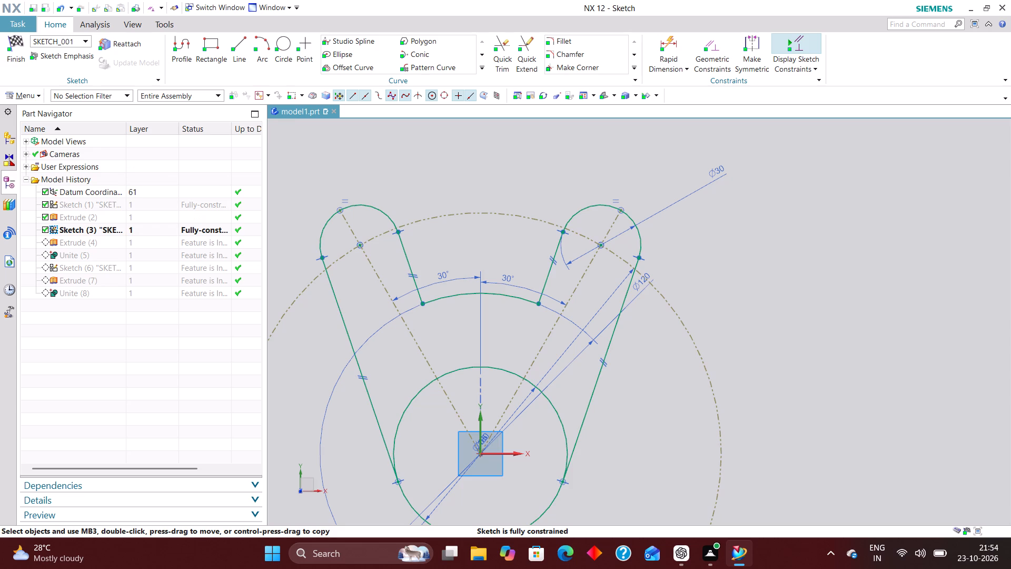
{"action": "left_click", "coordinate": [23, 46]}
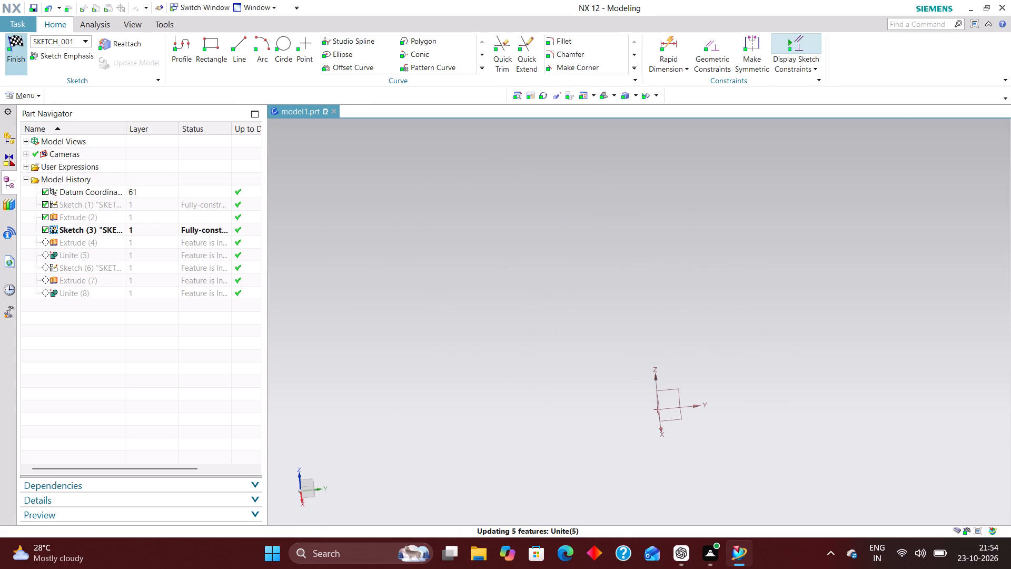
{"action": "left_click", "coordinate": [909, 113]}
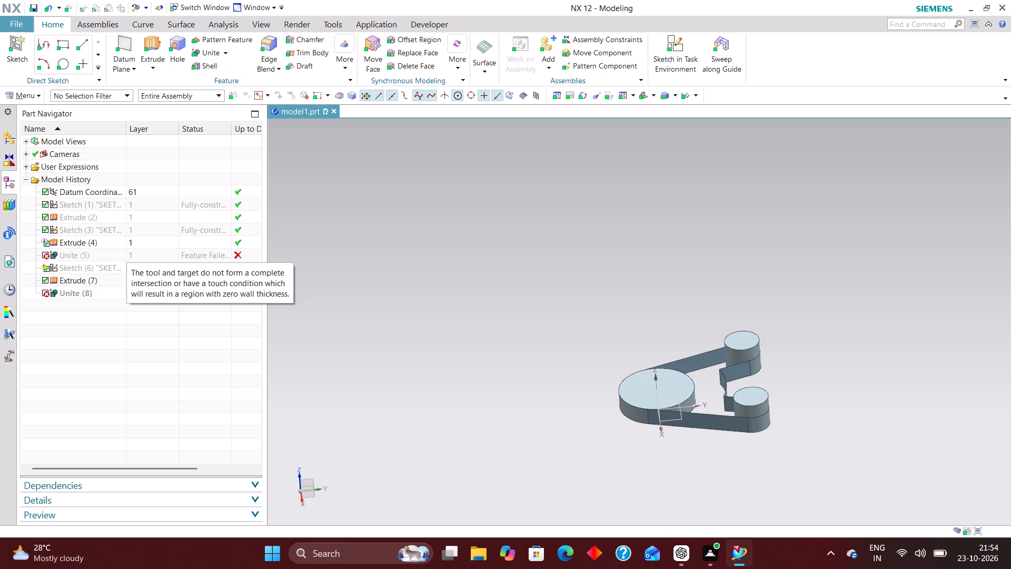
Reopen Sketch (3) with rollback, trim away the 65 mm circle's upper part between the arms' outer lines, and finish the sketch.
{"action": "left_click", "coordinate": [155, 231]}
{"action": "right_click", "coordinate": [155, 231]}
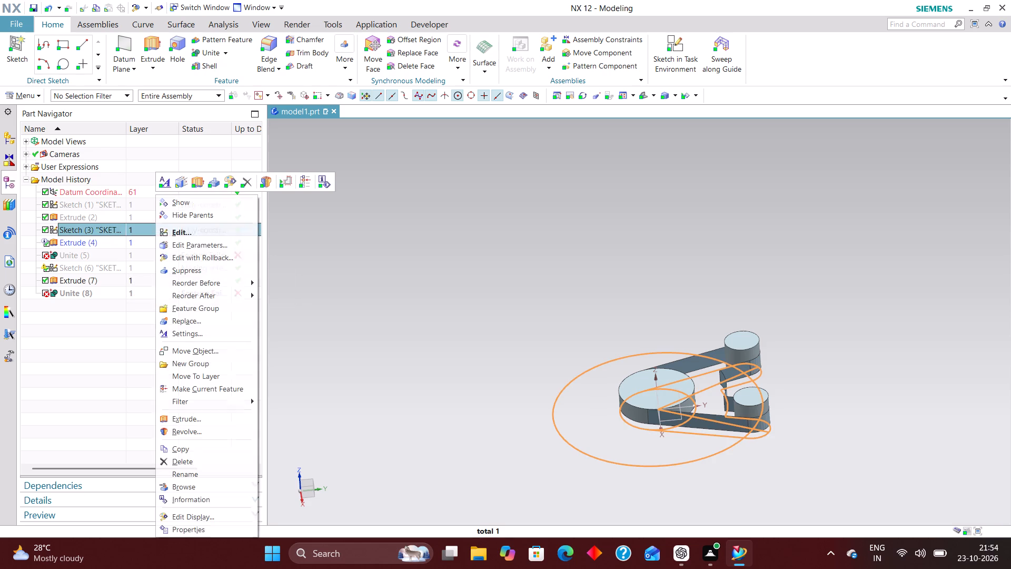
{"action": "left_click", "coordinate": [209, 259]}
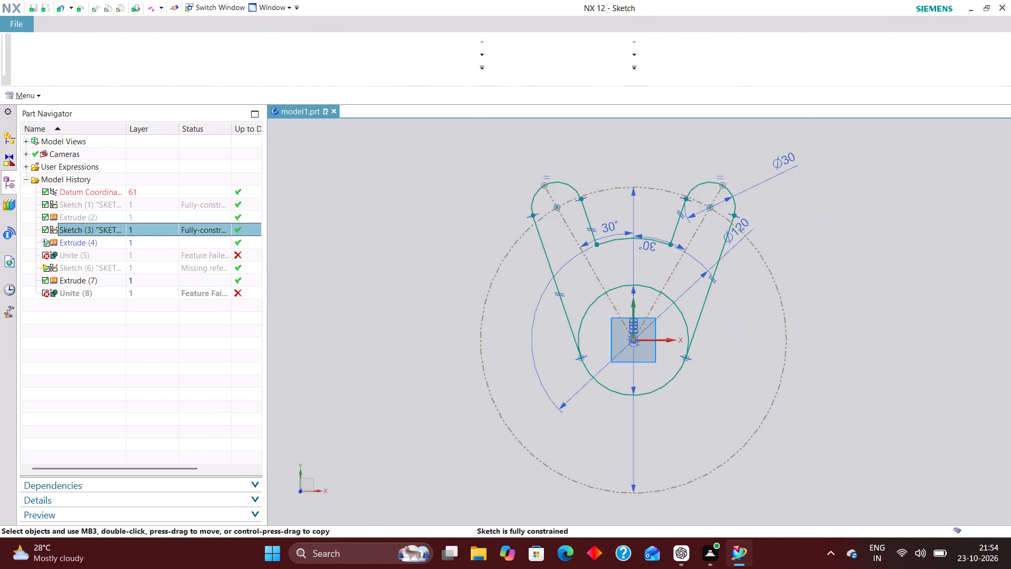
{"action": "scroll", "coordinate": [712, 284], "scroll_direction": "up", "scroll_amount": 2}
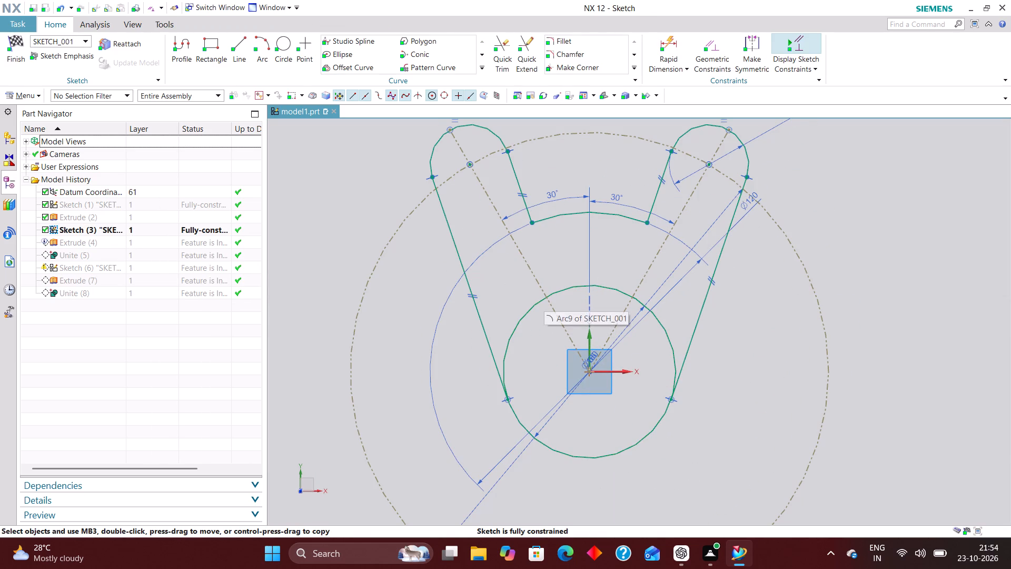
{"action": "left_click", "coordinate": [506, 53]}
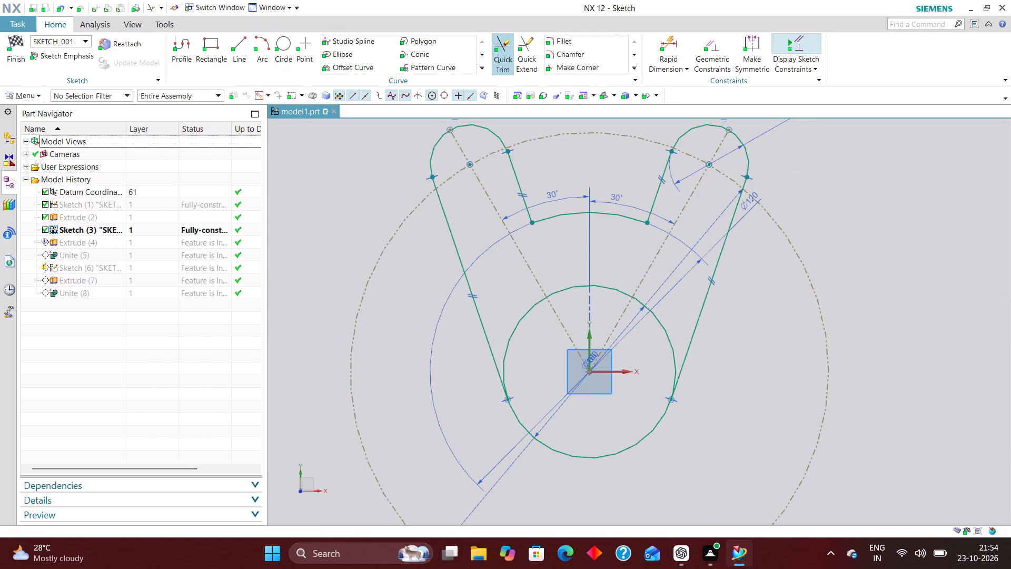
{"action": "left_click", "coordinate": [522, 315]}
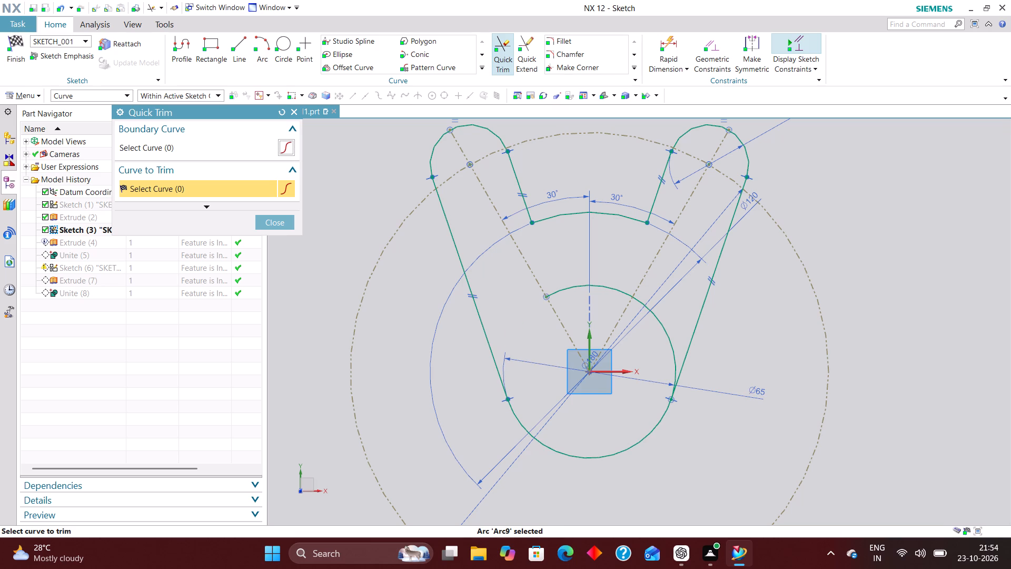
{"action": "left_click", "coordinate": [559, 293]}
{"action": "left_click", "coordinate": [645, 306]}
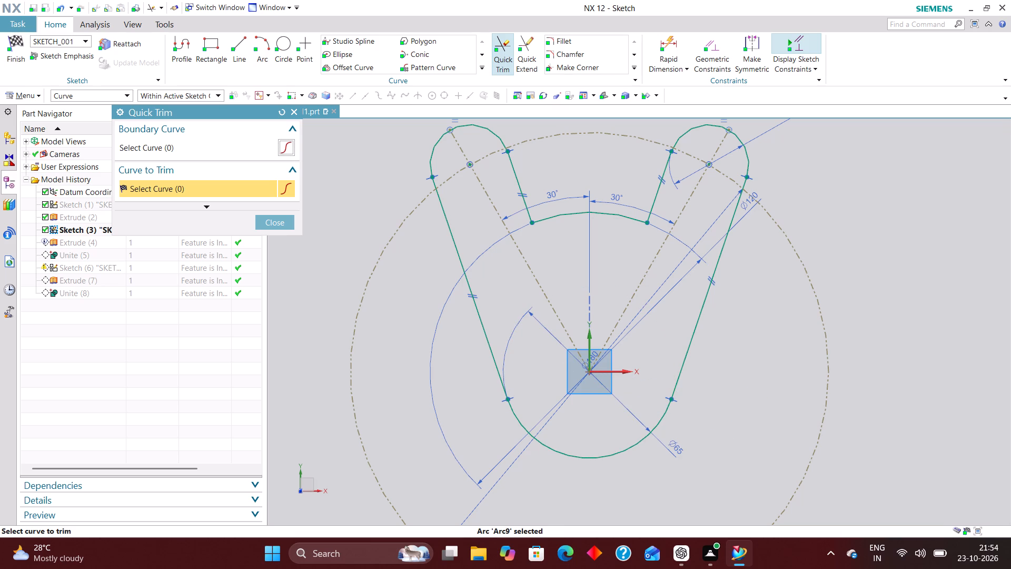
{"action": "left_click", "coordinate": [285, 222]}
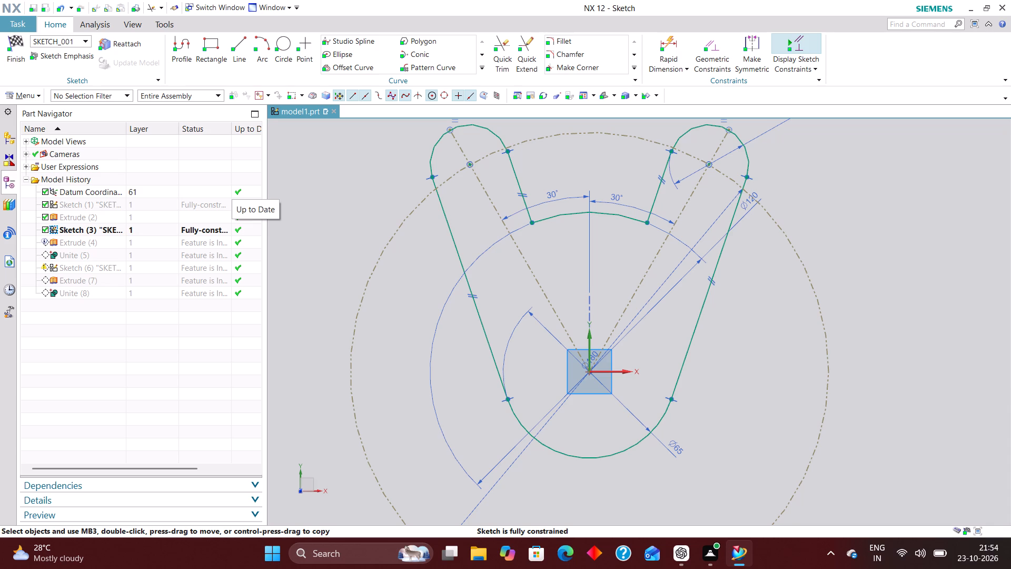
{"action": "left_click", "coordinate": [20, 38]}
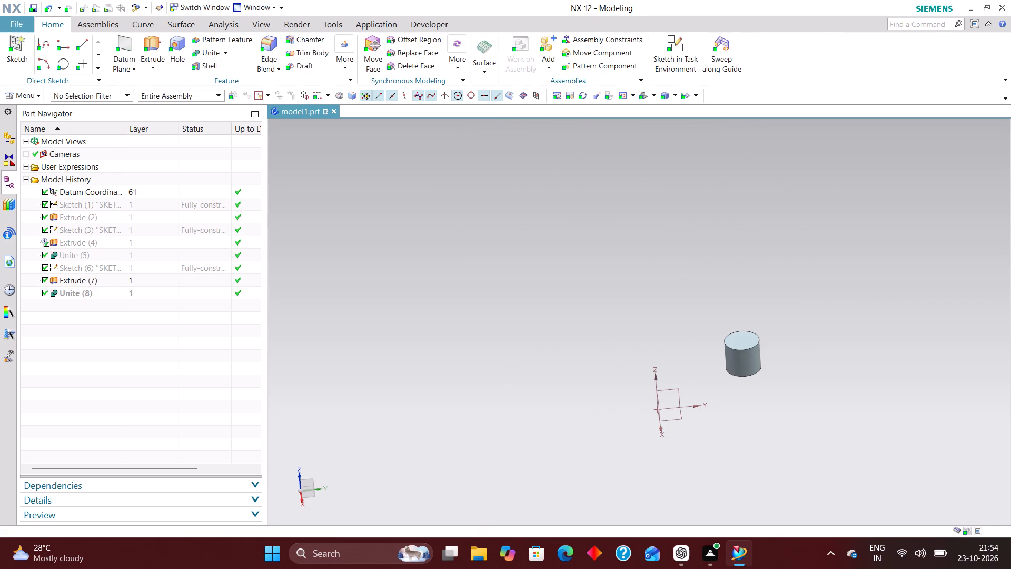
Hide the body of Extrude (7) and show it again to redisplay the complete bell crank.
{"action": "right_click", "coordinate": [111, 278]}
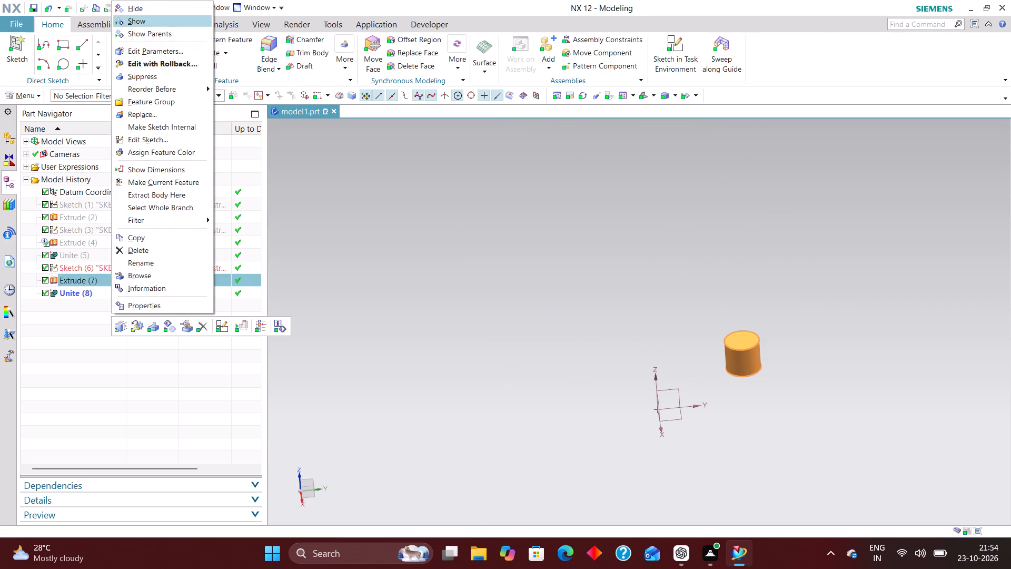
{"action": "left_click", "coordinate": [172, 11]}
{"action": "right_click", "coordinate": [109, 280]}
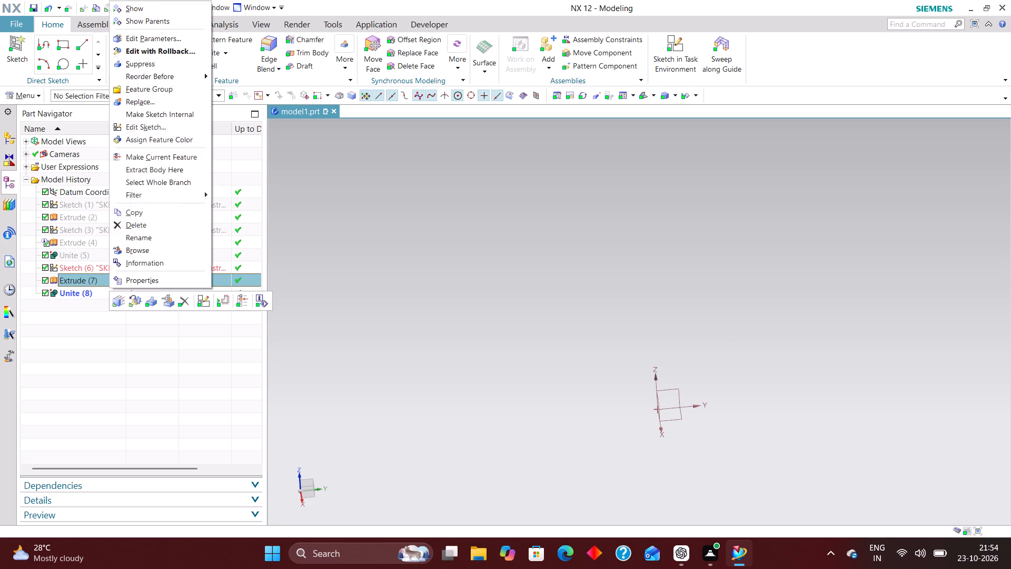
{"action": "left_click", "coordinate": [137, 7]}
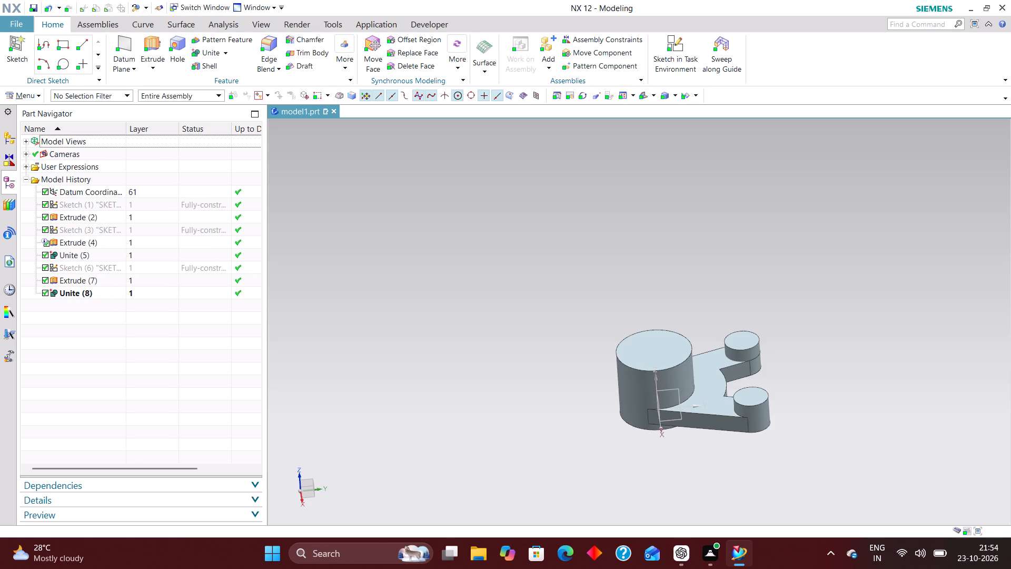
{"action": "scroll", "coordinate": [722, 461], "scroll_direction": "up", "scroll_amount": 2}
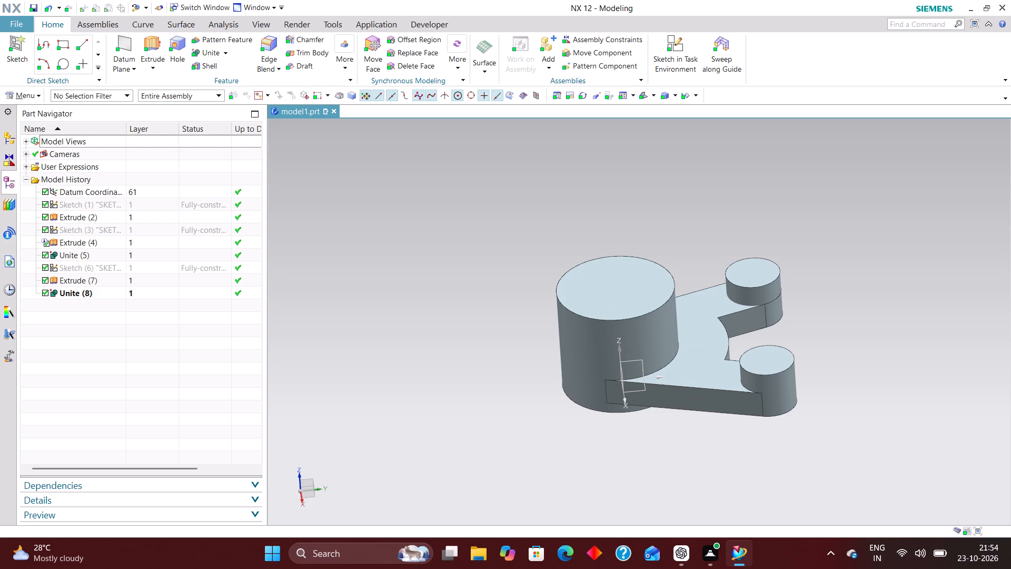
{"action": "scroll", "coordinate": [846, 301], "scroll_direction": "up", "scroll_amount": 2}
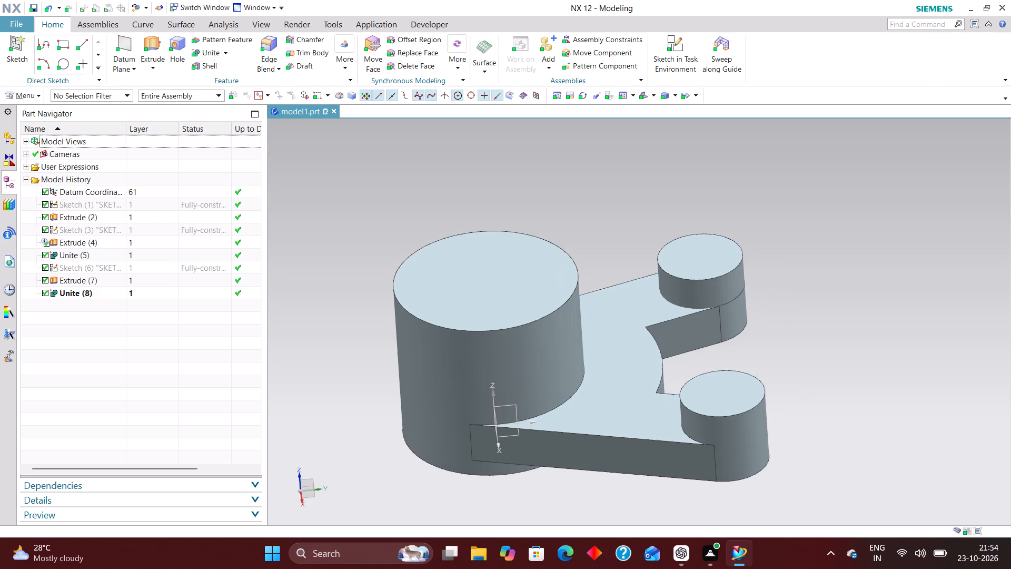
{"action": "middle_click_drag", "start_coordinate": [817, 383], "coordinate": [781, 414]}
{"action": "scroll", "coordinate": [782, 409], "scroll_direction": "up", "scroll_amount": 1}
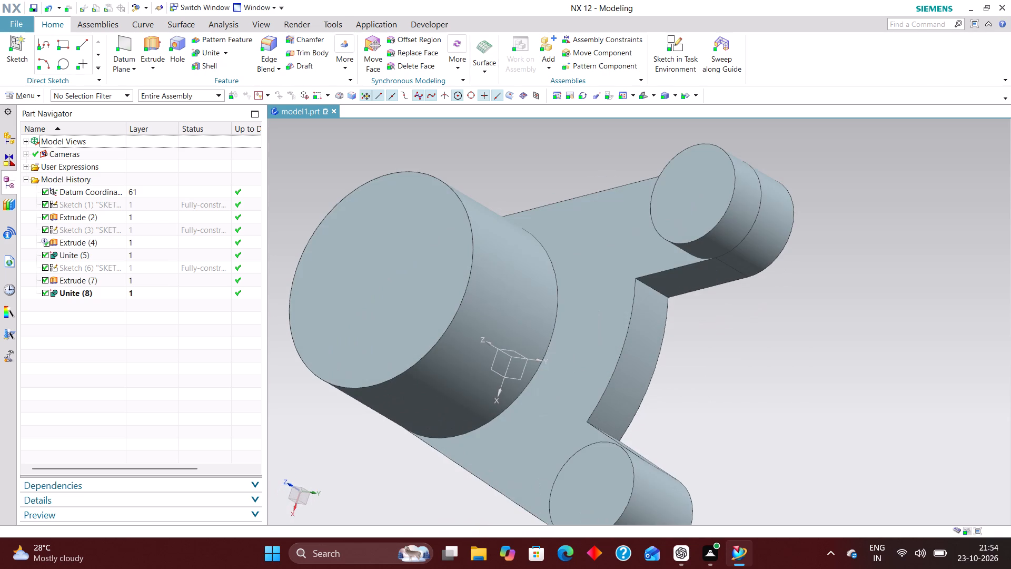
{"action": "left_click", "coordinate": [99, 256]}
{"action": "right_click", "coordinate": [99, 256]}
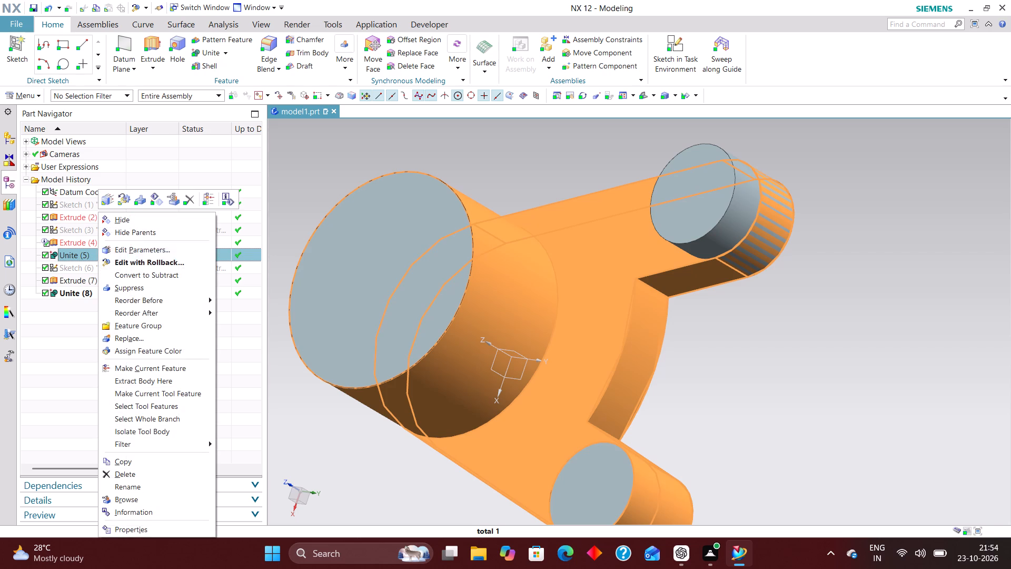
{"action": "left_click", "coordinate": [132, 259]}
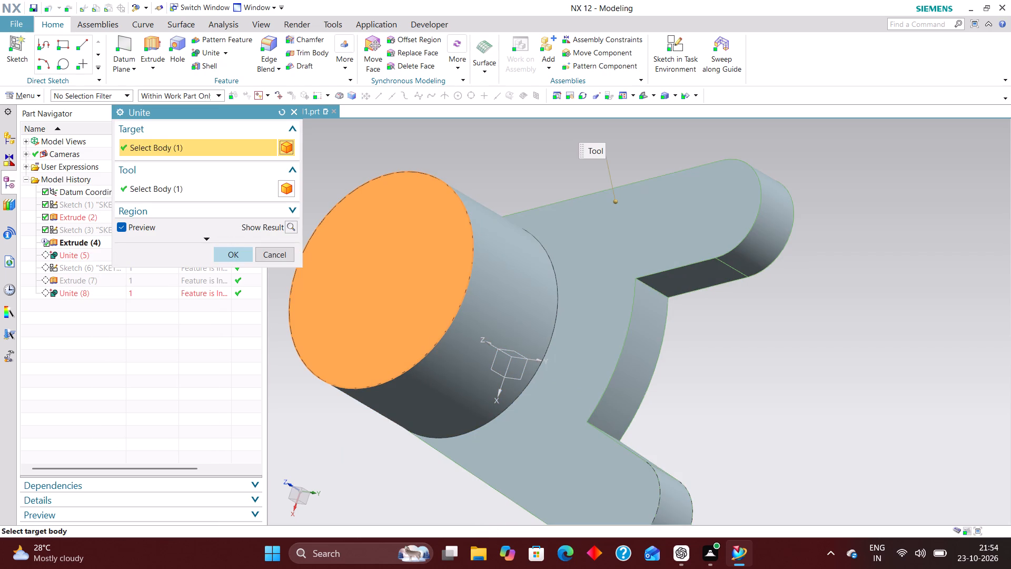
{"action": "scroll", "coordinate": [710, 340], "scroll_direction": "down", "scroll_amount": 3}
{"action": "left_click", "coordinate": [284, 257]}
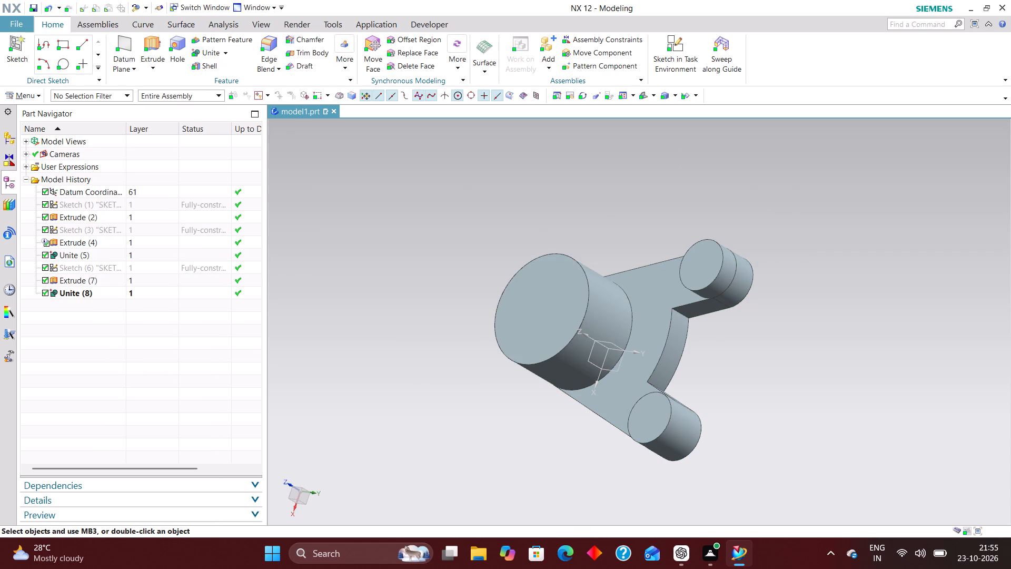
Edit Unite (8) with rollback and add the other arm-end boss as a second tool body.
{"action": "left_click", "coordinate": [102, 290]}
{"action": "right_click", "coordinate": [106, 289]}
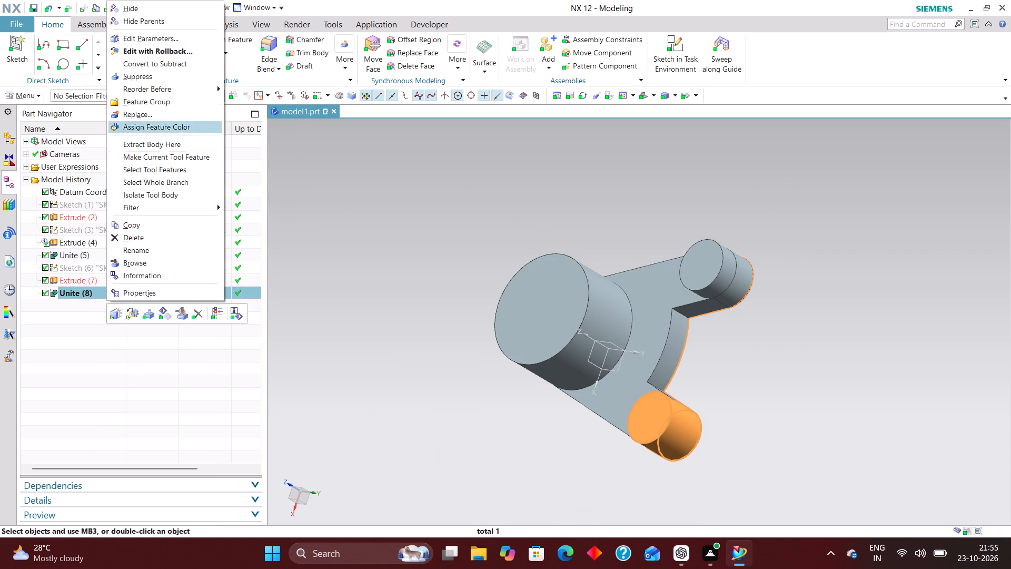
{"action": "left_click", "coordinate": [176, 48]}
{"action": "left_click", "coordinate": [199, 193]}
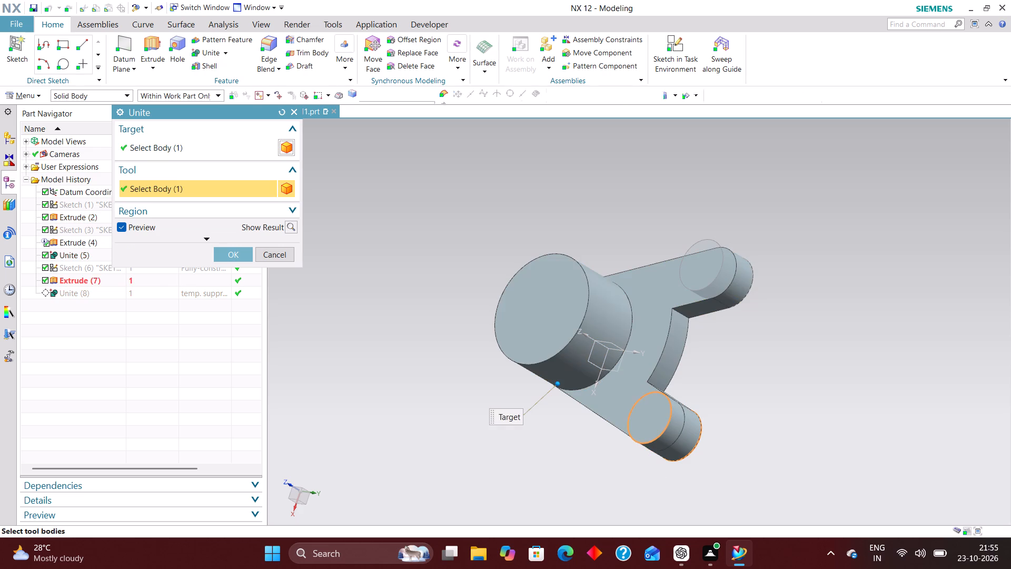
{"action": "left_click", "coordinate": [688, 270]}
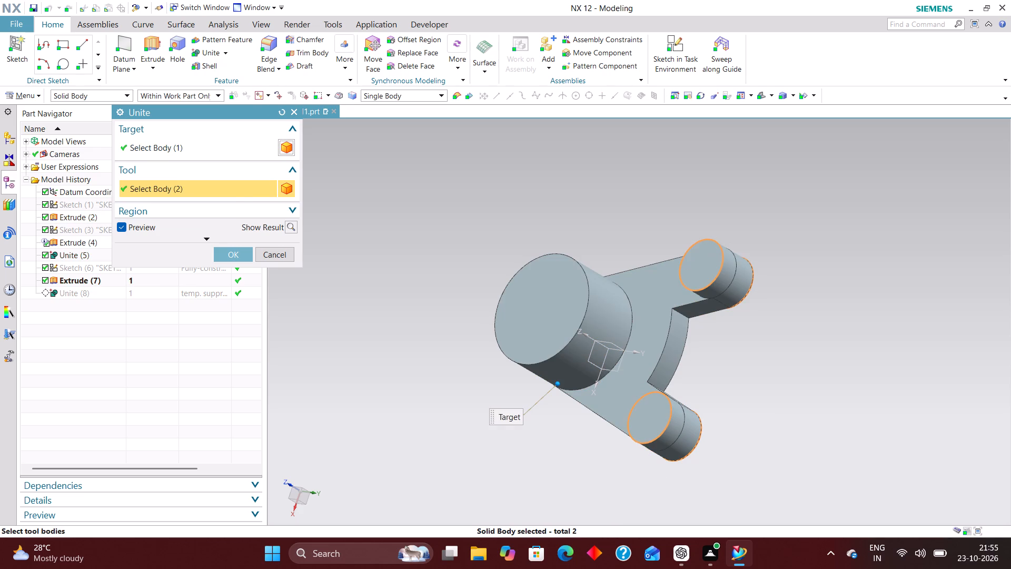
{"action": "left_click", "coordinate": [233, 258]}
Create a new sketch in the task environment on the XY plane of the datum coordinate system.
{"action": "middle_click_drag", "start_coordinate": [744, 435], "coordinate": [792, 344]}
{"action": "middle_click_drag", "start_coordinate": [795, 336], "coordinate": [803, 426]}
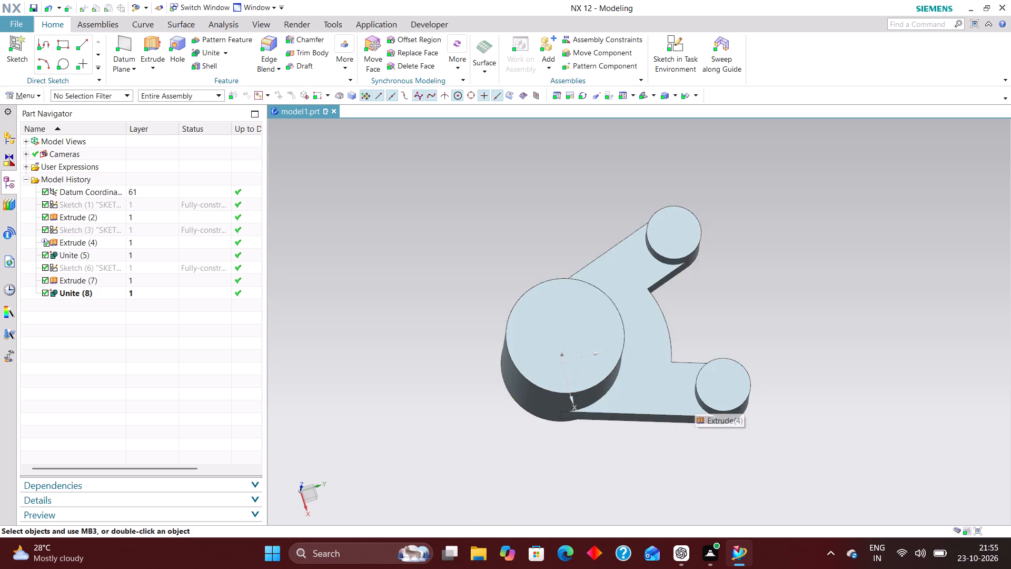
{"action": "scroll", "coordinate": [779, 384], "scroll_direction": "down", "scroll_amount": 2}
{"action": "middle_click_drag", "start_coordinate": [740, 467], "coordinate": [739, 443]}
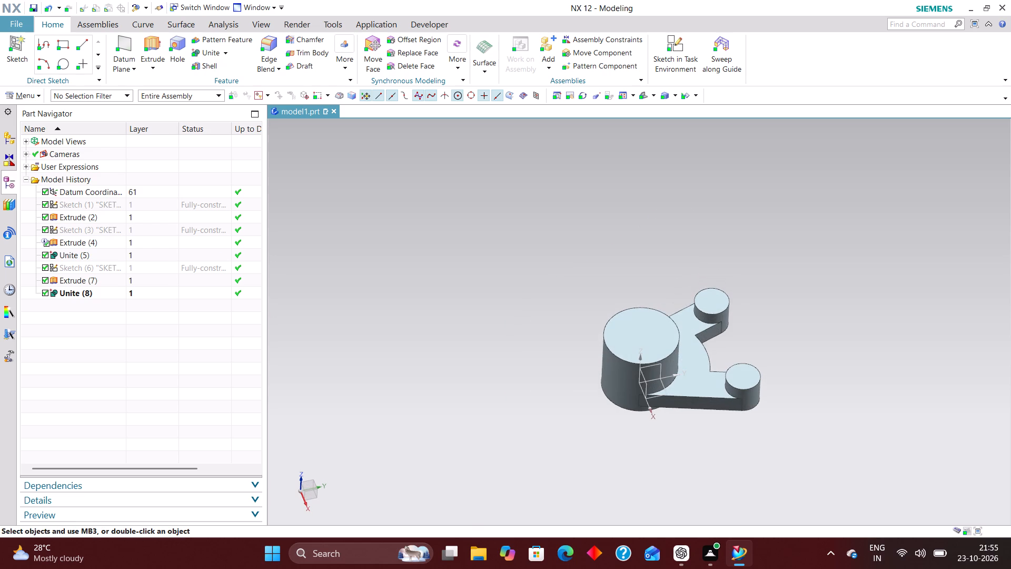
{"action": "left_click", "coordinate": [675, 45]}
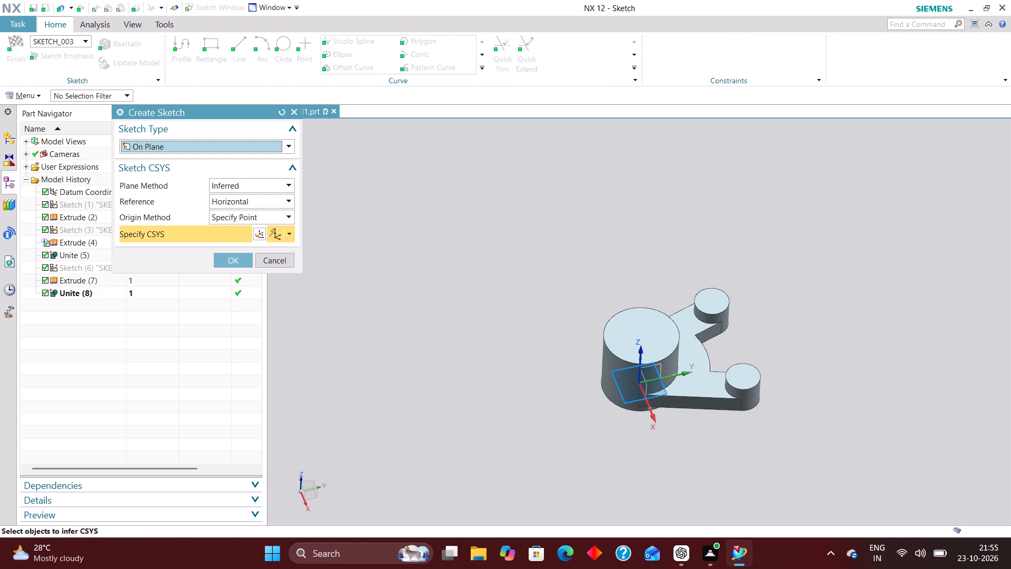
{"action": "middle_click_drag", "start_coordinate": [685, 445], "coordinate": [664, 438]}
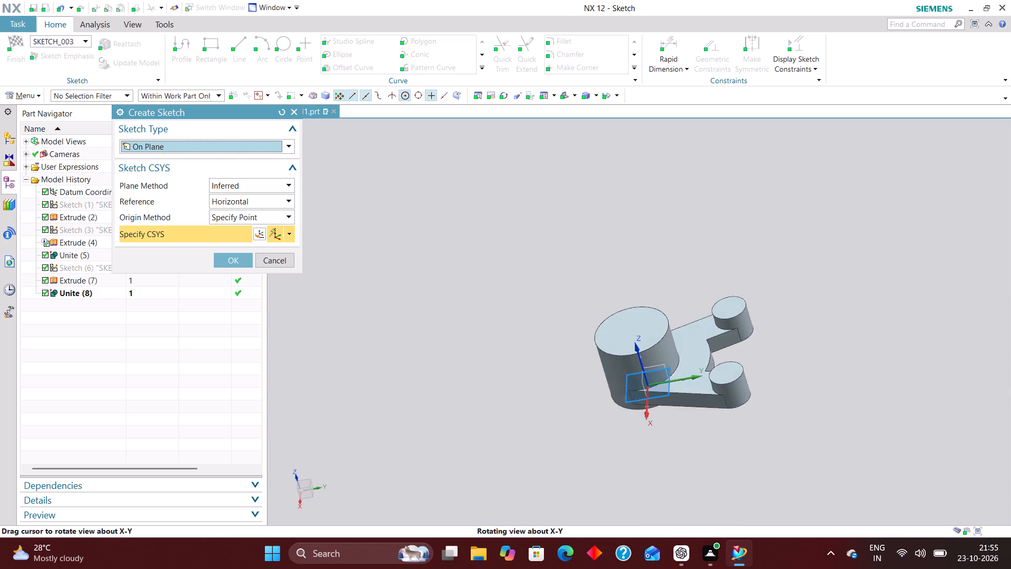
{"action": "middle_click_drag", "start_coordinate": [664, 438], "coordinate": [664, 447]}
{"action": "scroll", "coordinate": [664, 447], "scroll_direction": "up", "scroll_amount": 1}
{"action": "left_click", "coordinate": [659, 376]}
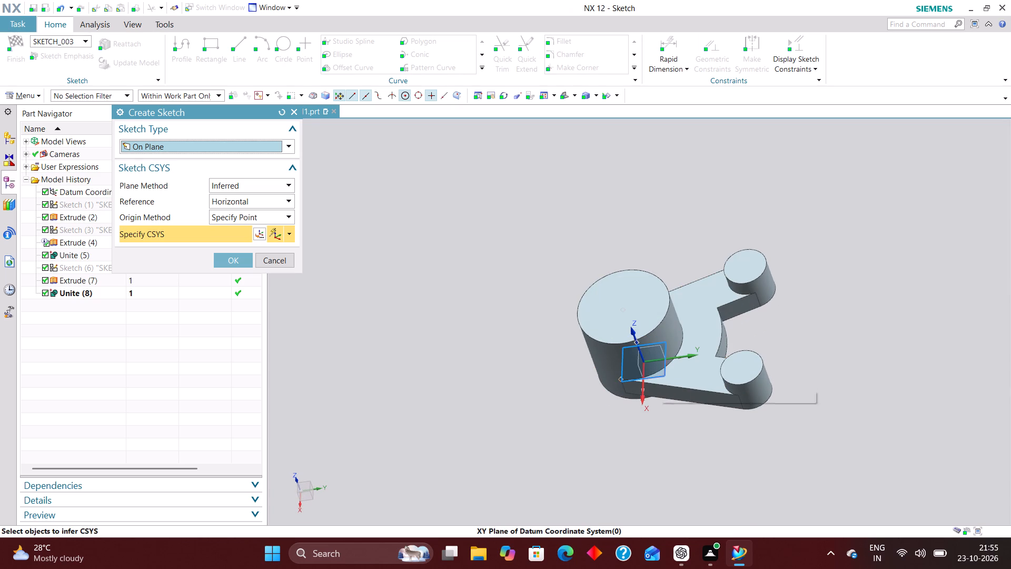
{"action": "left_click", "coordinate": [234, 260]}
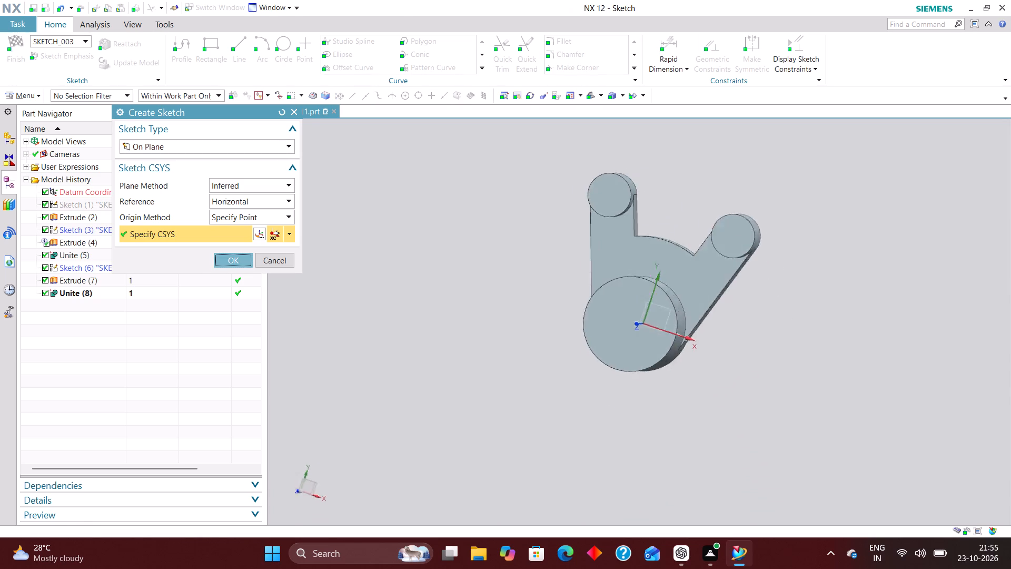
Sketch a rectangle about 32 mm wide, starting inside the large boss below its centre and extending past its lower edge.
{"action": "scroll", "coordinate": [694, 399], "scroll_direction": "up", "scroll_amount": 1}
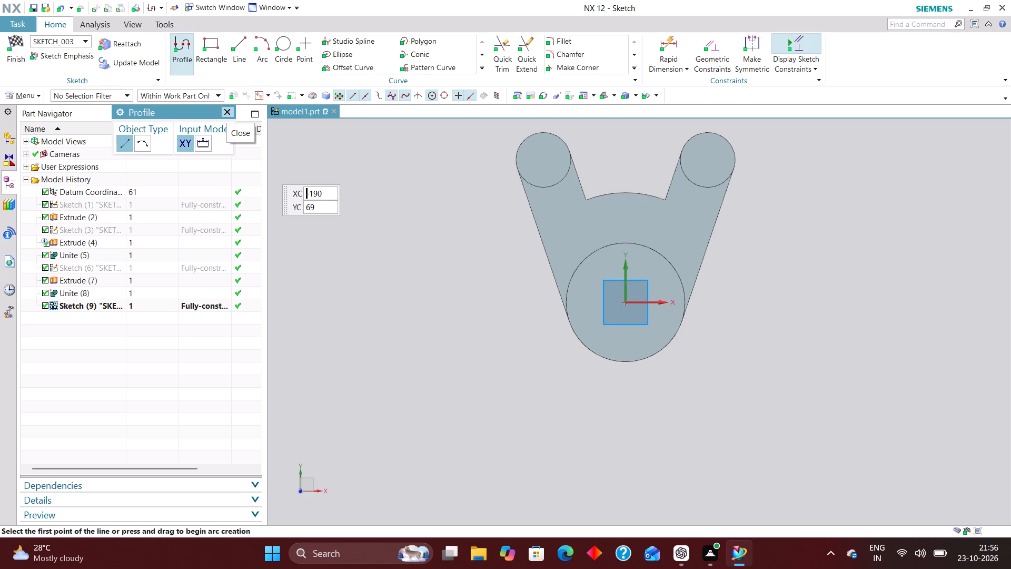
{"action": "left_click", "coordinate": [200, 42]}
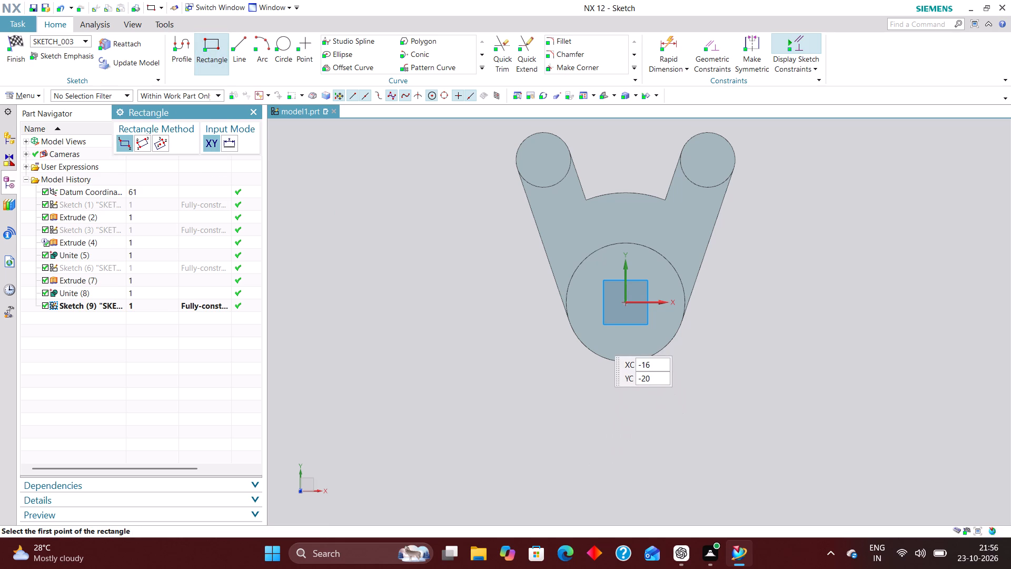
{"action": "left_click", "coordinate": [596, 339]}
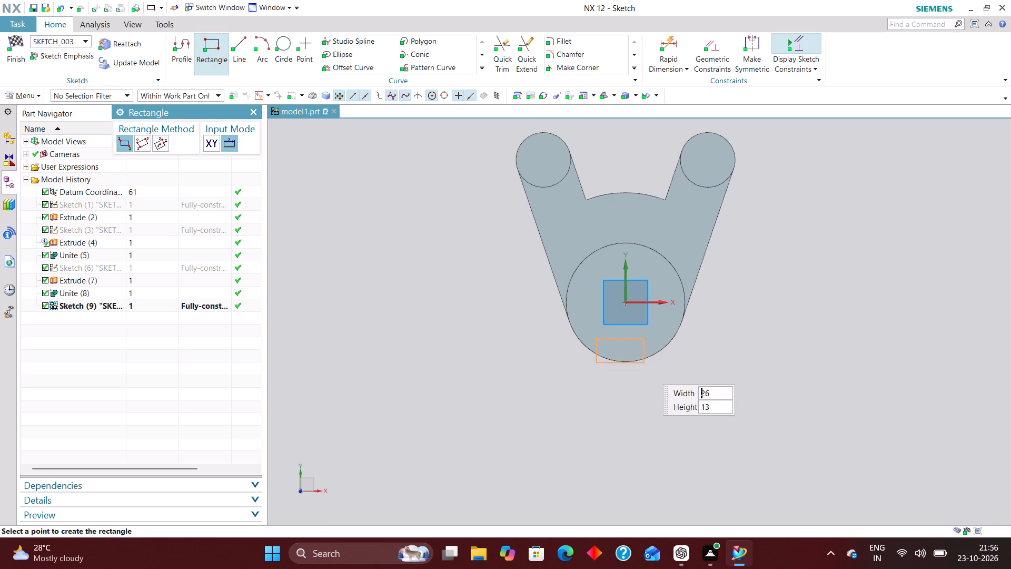
{"action": "left_click", "coordinate": [655, 471]}
Constrain the midpoint of the rectangle's upper line onto the sketch's Y axis with a Point on Curve constraint.
{"action": "left_click", "coordinate": [707, 50]}
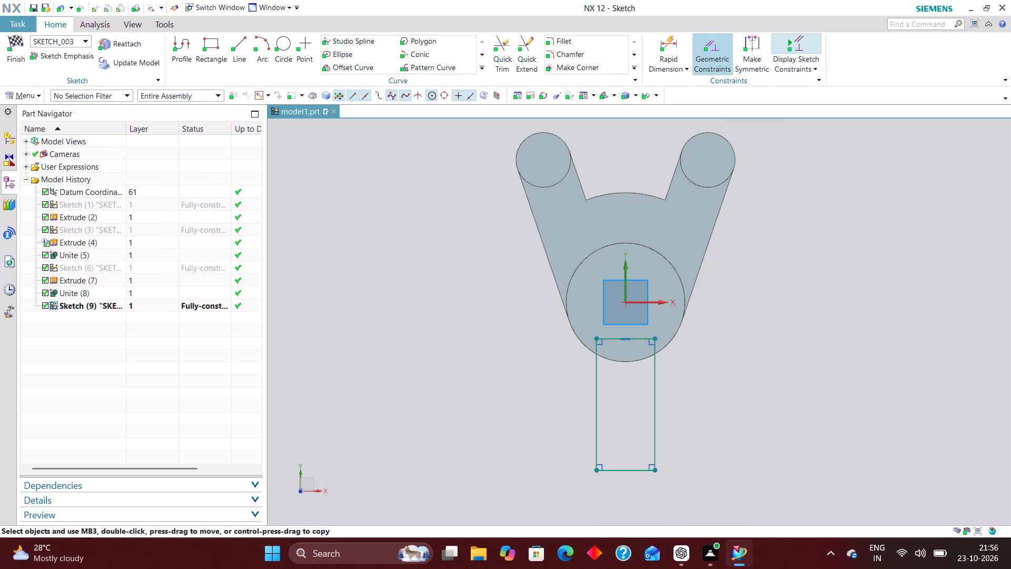
{"action": "left_click", "coordinate": [145, 149]}
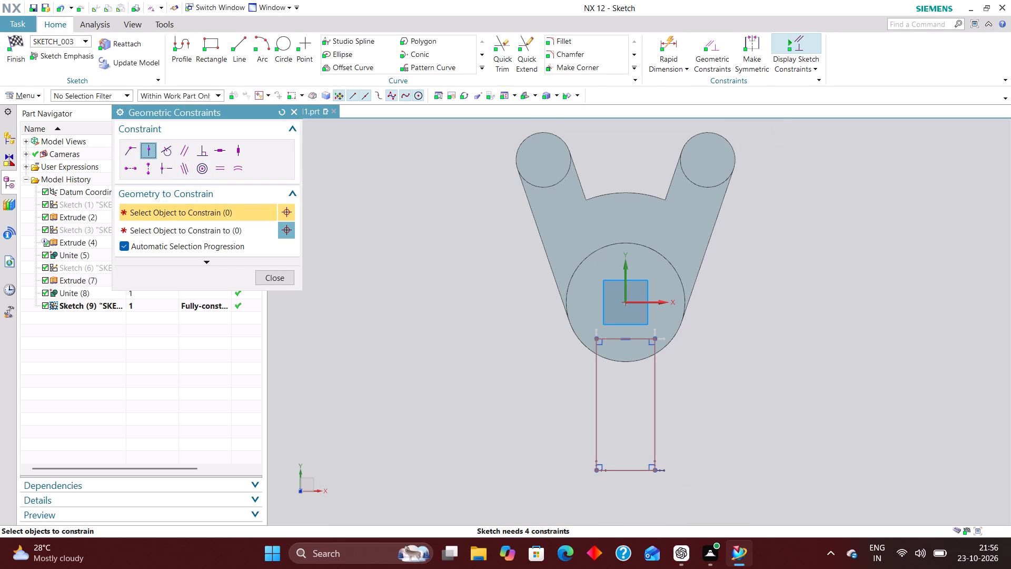
{"action": "left_click", "coordinate": [629, 338]}
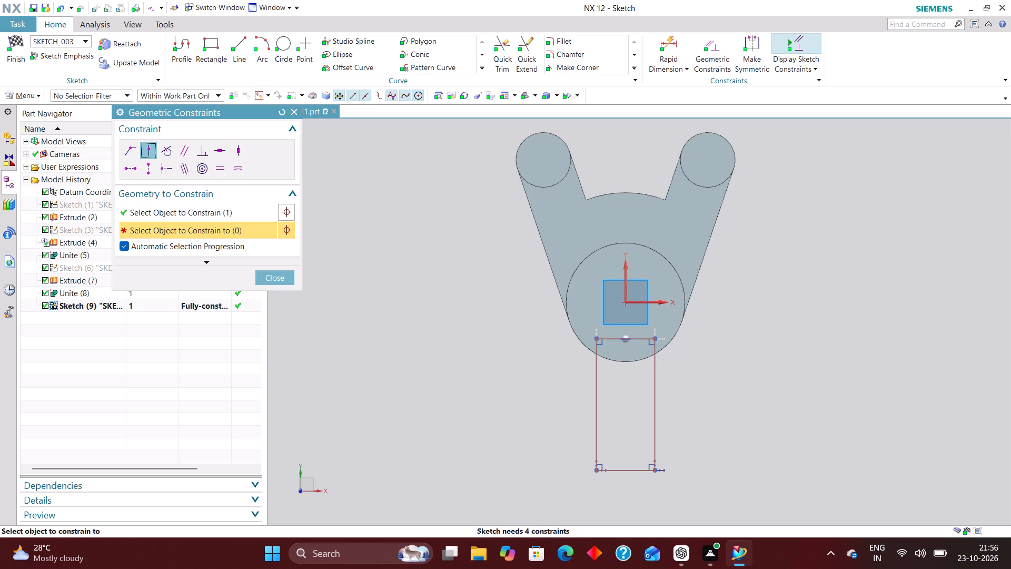
{"action": "left_click", "coordinate": [626, 281]}
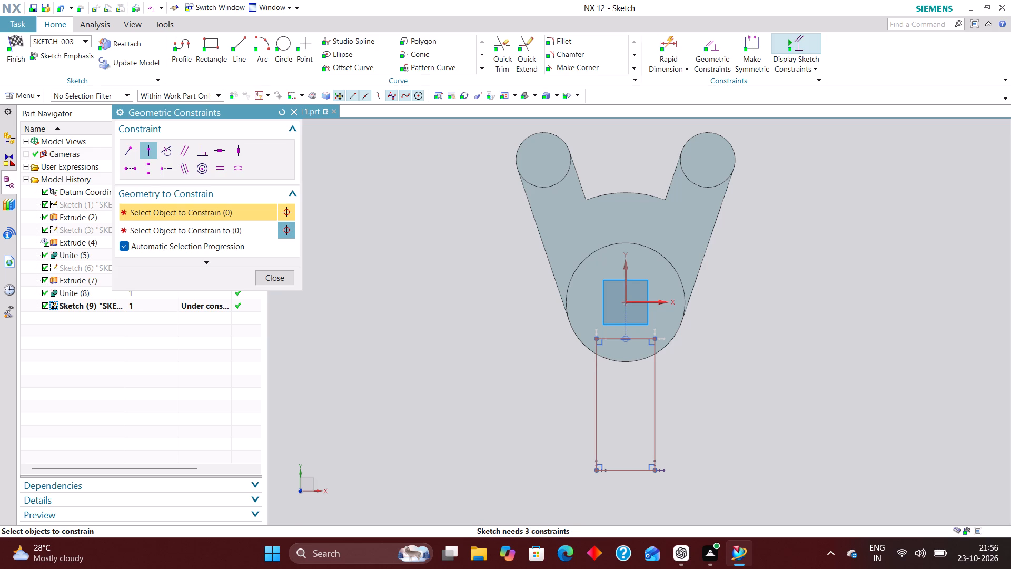
Dimension the rectangle's upper line with an inferred rapid dimension and set the width to 30 mm.
{"action": "left_click", "coordinate": [670, 35]}
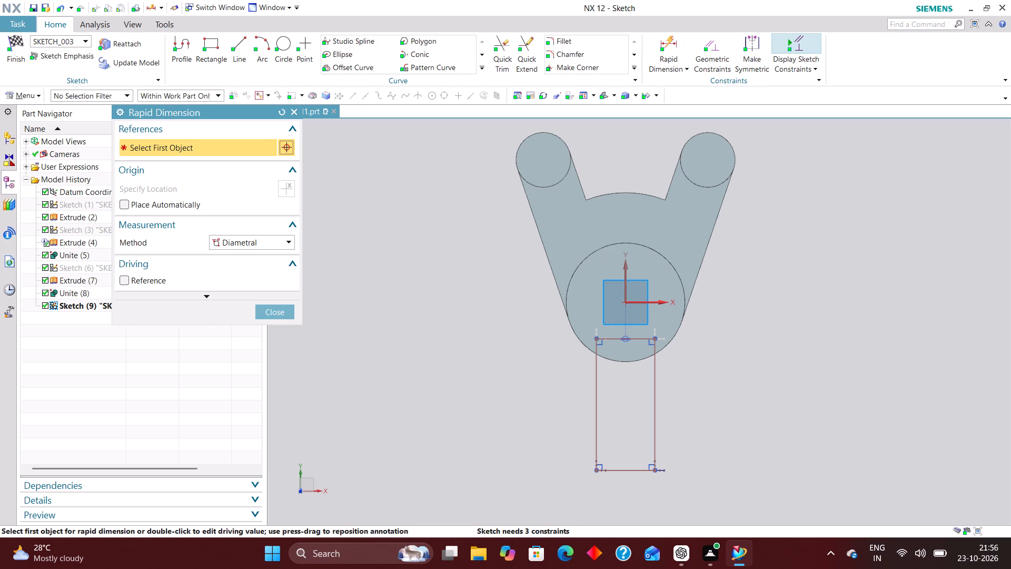
{"action": "left_click", "coordinate": [279, 239]}
{"action": "left_click", "coordinate": [263, 256]}
{"action": "scroll", "coordinate": [653, 322], "scroll_direction": "up", "scroll_amount": 3}
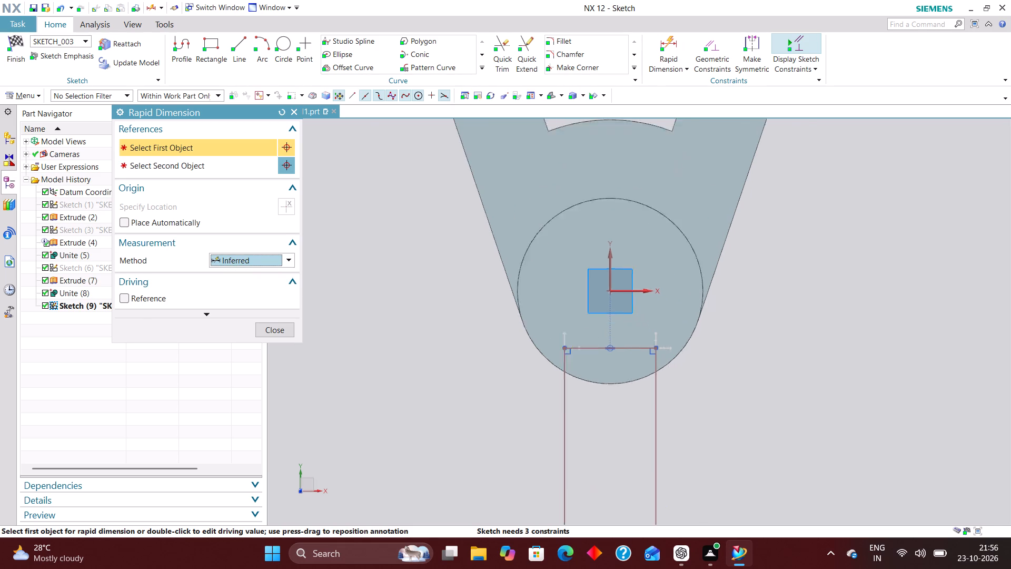
{"action": "scroll", "coordinate": [653, 322], "scroll_direction": "up", "scroll_amount": 2}
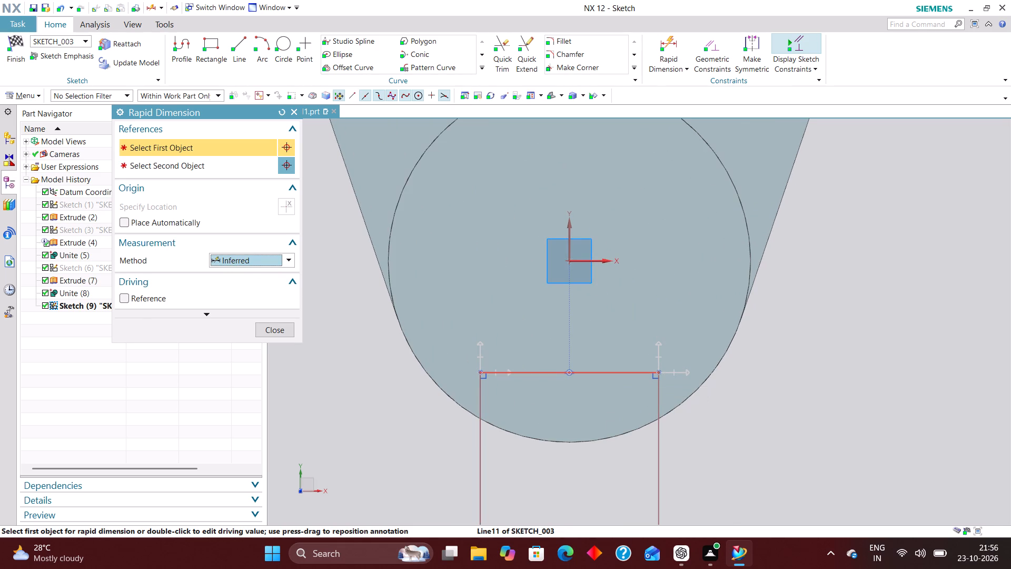
{"action": "left_click", "coordinate": [618, 372]}
{"action": "left_click", "coordinate": [612, 277]}
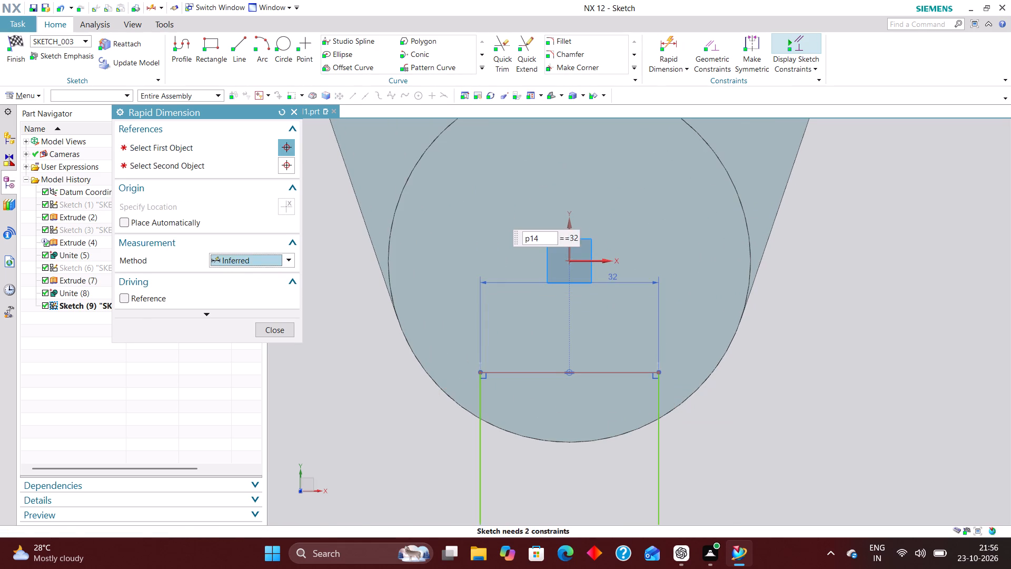
{"action": "type", "text": "30"}
{"action": "key", "text": "Return"}
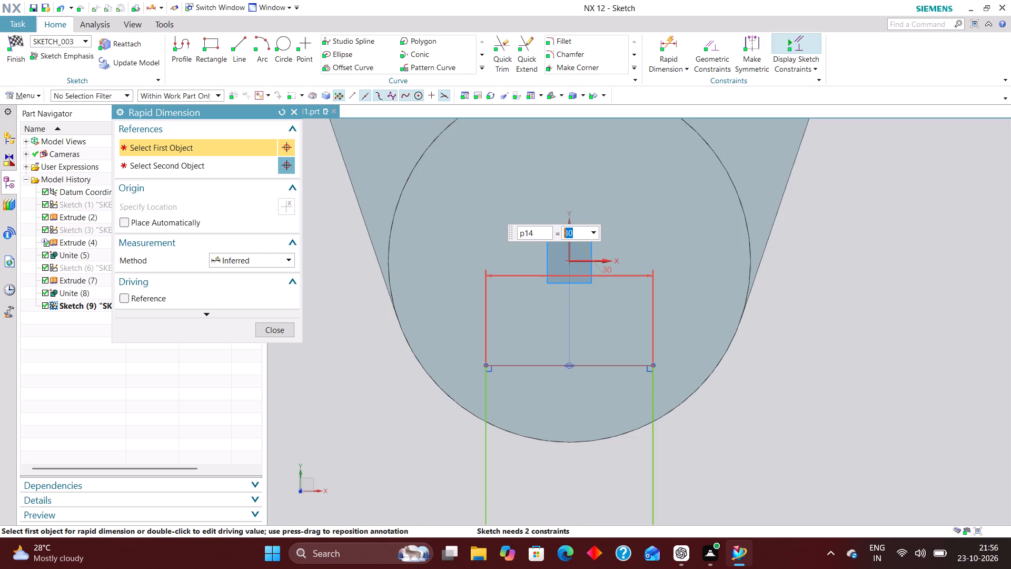
Dimension the distance from the sketch's X axis to the rectangle's bottom line and set it to 80 mm.
{"action": "scroll", "coordinate": [439, 321], "scroll_direction": "down", "scroll_amount": 3}
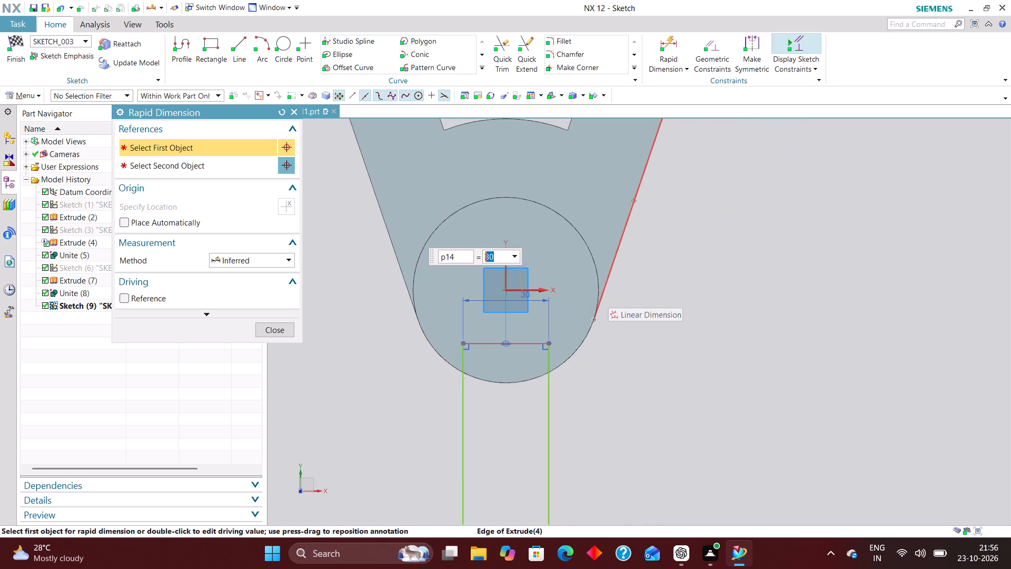
{"action": "scroll", "coordinate": [588, 274], "scroll_direction": "down", "scroll_amount": 2}
{"action": "scroll", "coordinate": [576, 404], "scroll_direction": "up", "scroll_amount": 2}
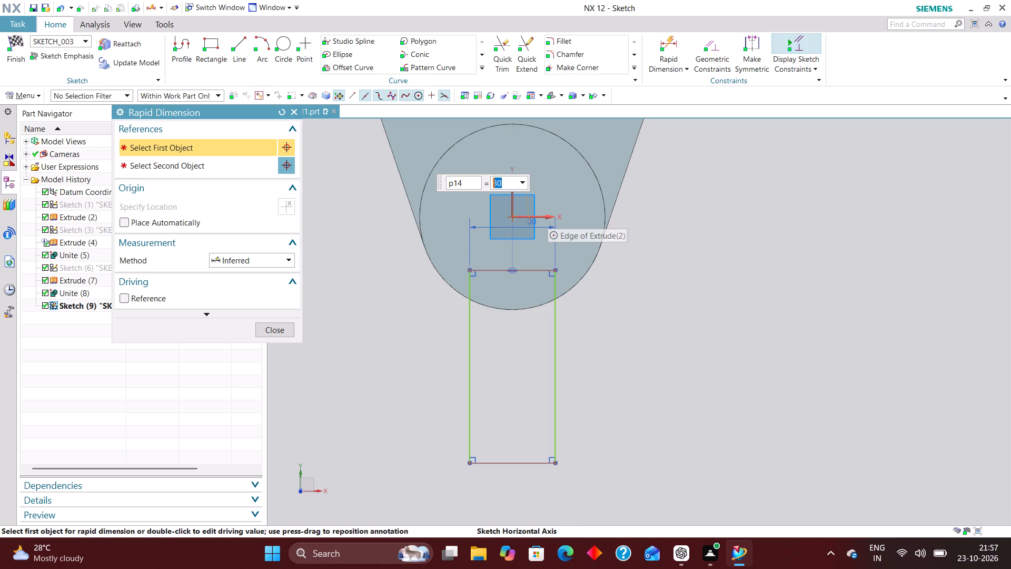
{"action": "left_click", "coordinate": [532, 223]}
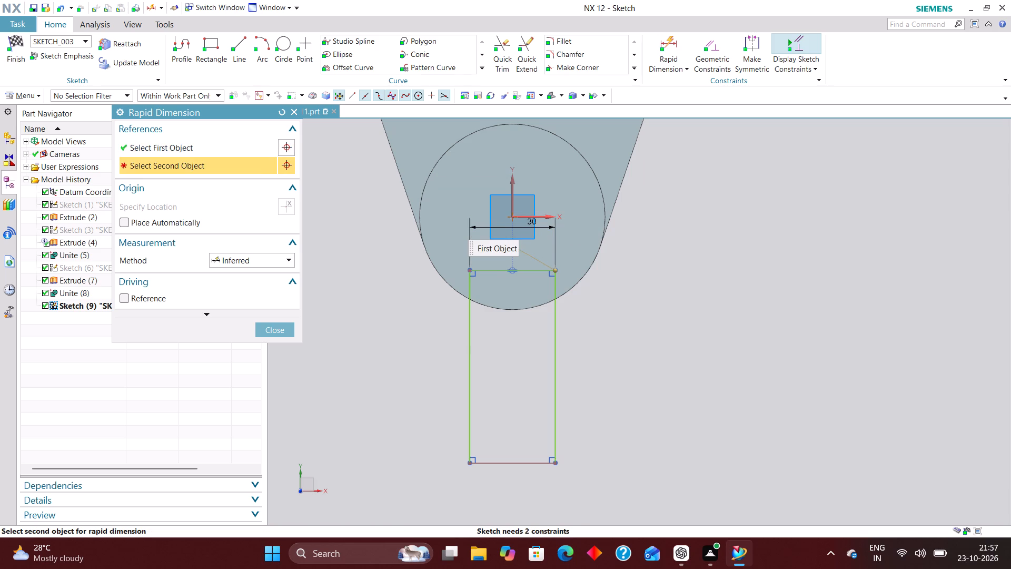
{"action": "left_click", "coordinate": [279, 114]}
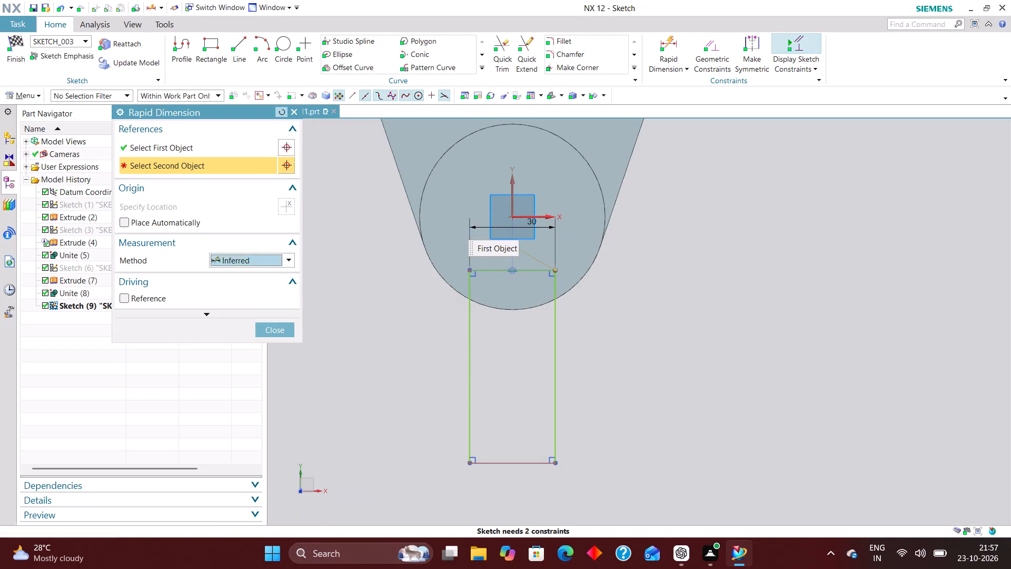
{"action": "left_click", "coordinate": [544, 217]}
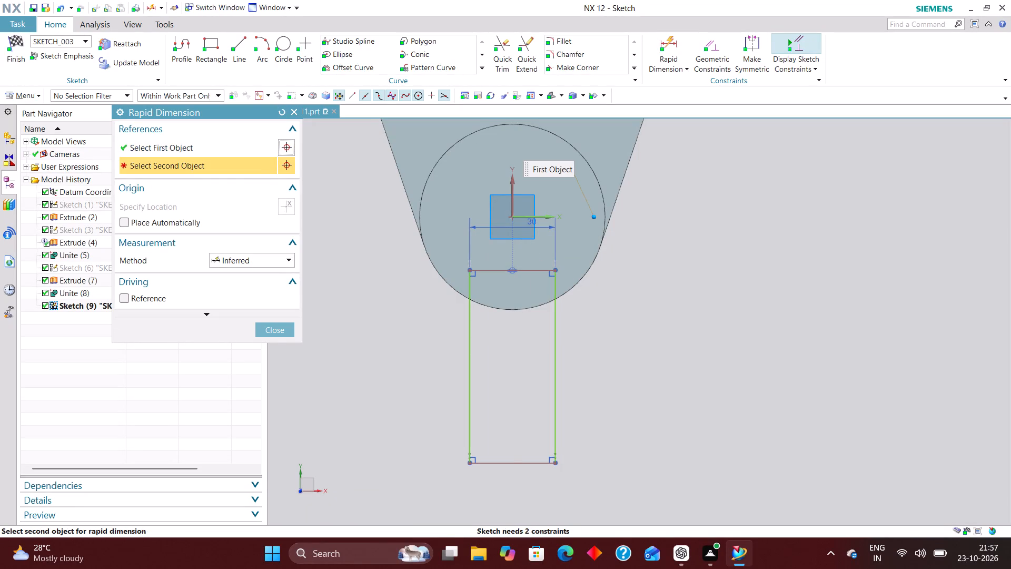
{"action": "left_click", "coordinate": [518, 465]}
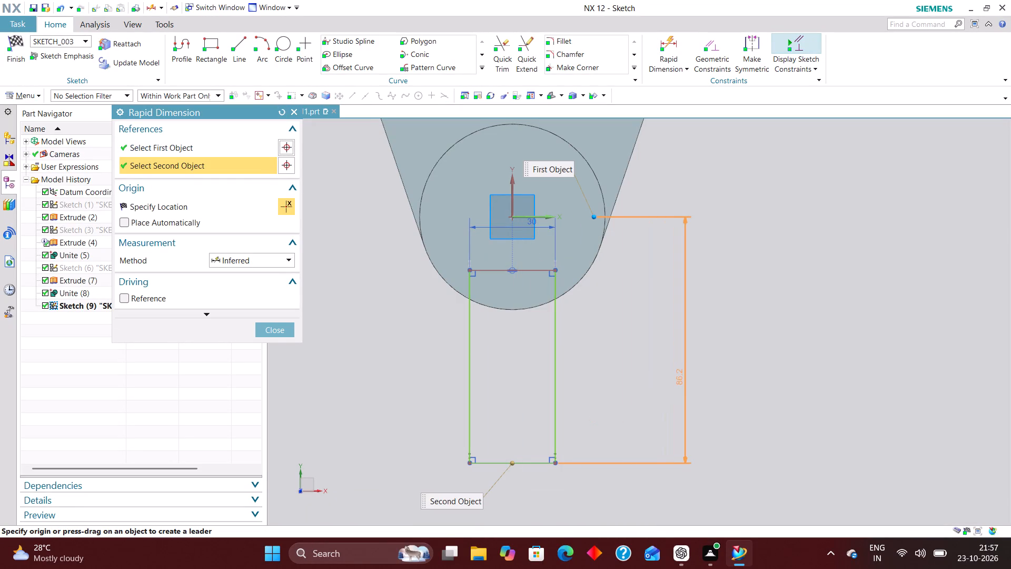
{"action": "left_click", "coordinate": [677, 364]}
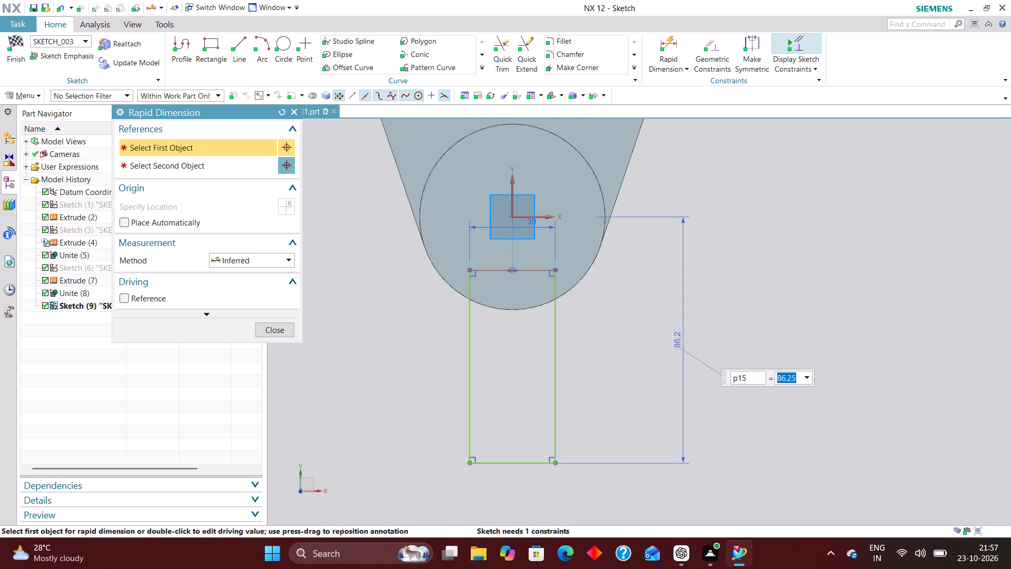
{"action": "type", "text": "80"}
{"action": "key", "text": "Return"}
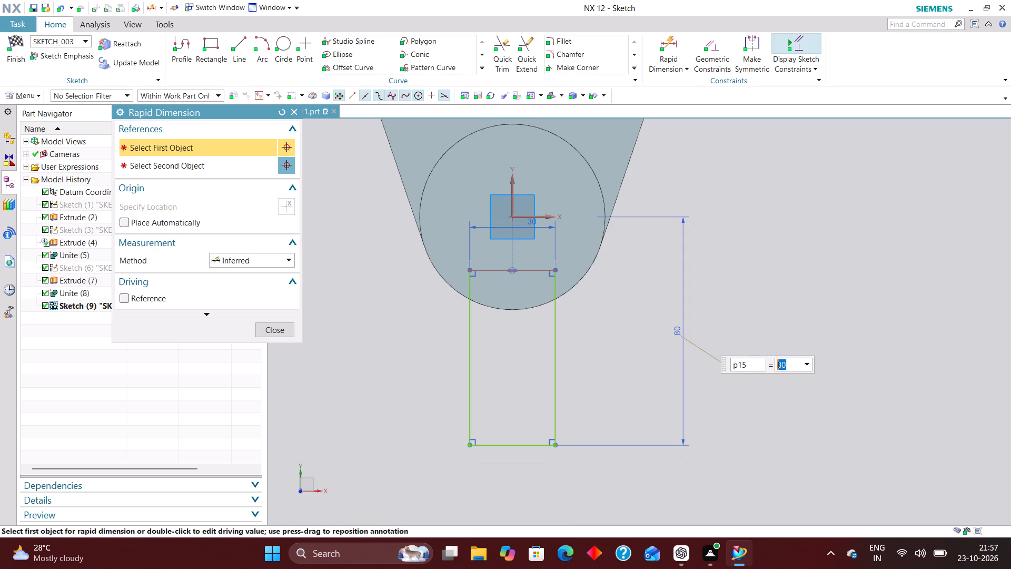
Finish the rectangle sketch and extrude it from 6 mm to 30 mm as a separate body.
{"action": "left_click", "coordinate": [285, 334]}
{"action": "left_click", "coordinate": [13, 43]}
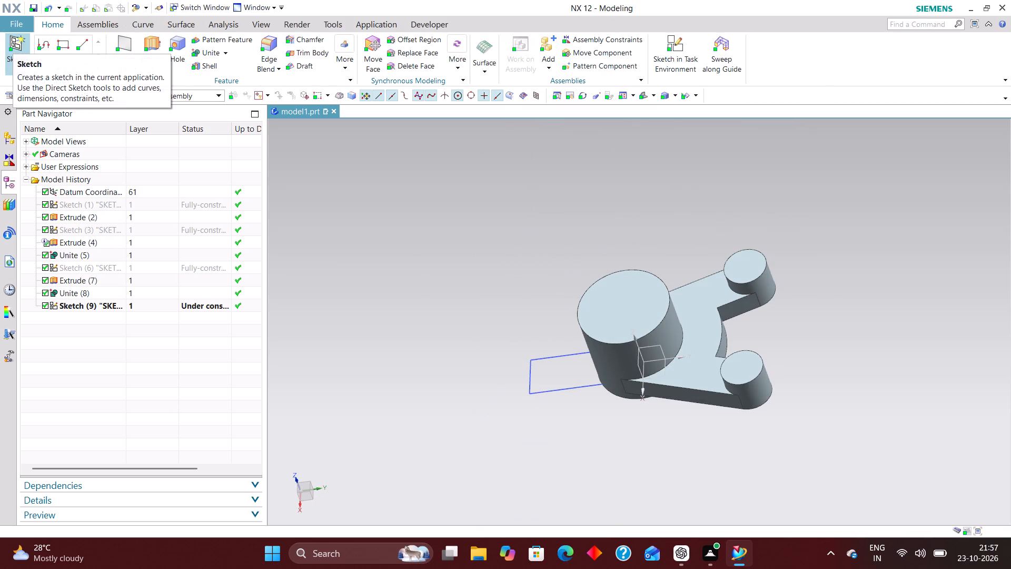
{"action": "left_click", "coordinate": [159, 38]}
{"action": "left_click", "coordinate": [551, 391]}
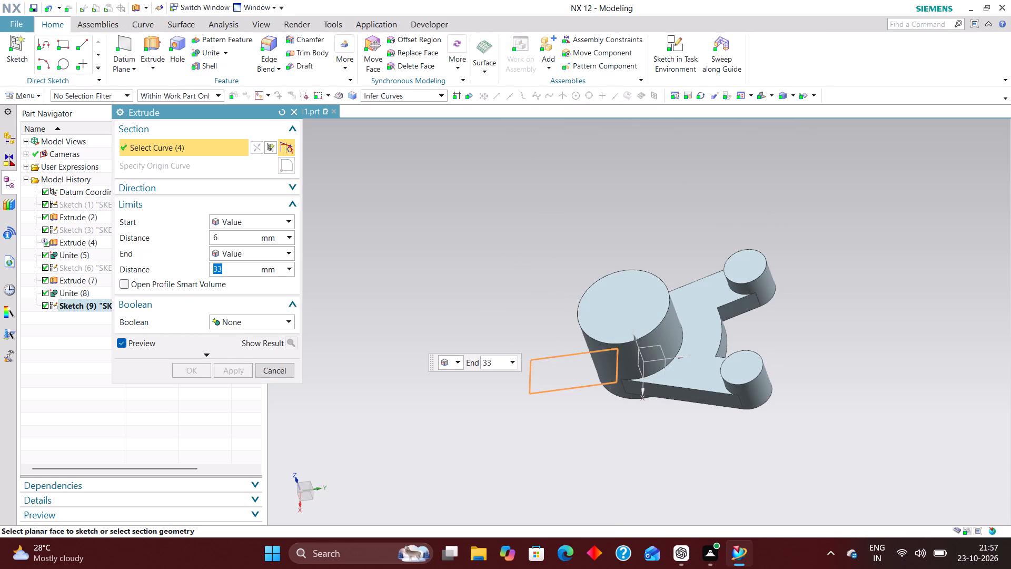
{"action": "middle_click_drag", "start_coordinate": [706, 465], "coordinate": [710, 428]}
{"action": "scroll", "coordinate": [710, 428], "scroll_direction": "up", "scroll_amount": 1}
{"action": "right_click_drag", "start_coordinate": [746, 420], "coordinate": [627, 435]}
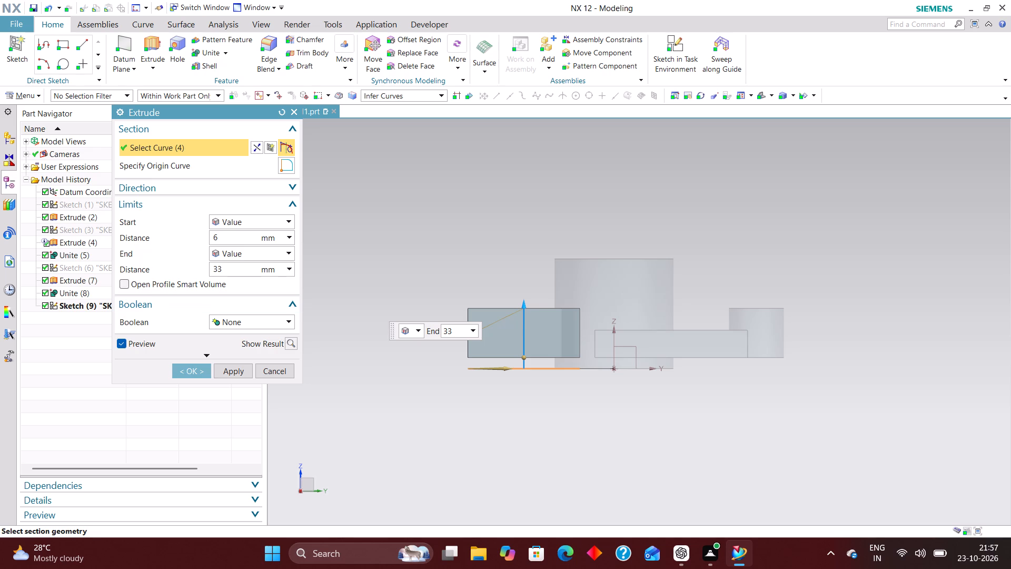
{"action": "left_click_drag", "start_coordinate": [224, 267], "coordinate": [186, 269]}
{"action": "type", "text": "30"}
{"action": "key", "text": "Return"}
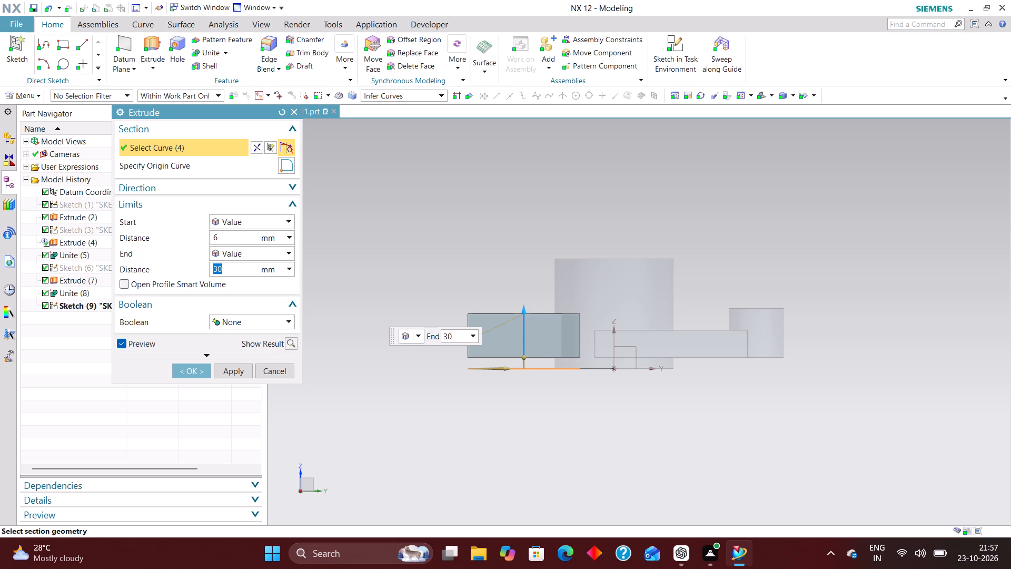
{"action": "left_click", "coordinate": [194, 370]}
Unite the rectangular extension with the body of the large boss and arms, using the boss body as target.
{"action": "middle_click_drag", "start_coordinate": [522, 259], "coordinate": [523, 305]}
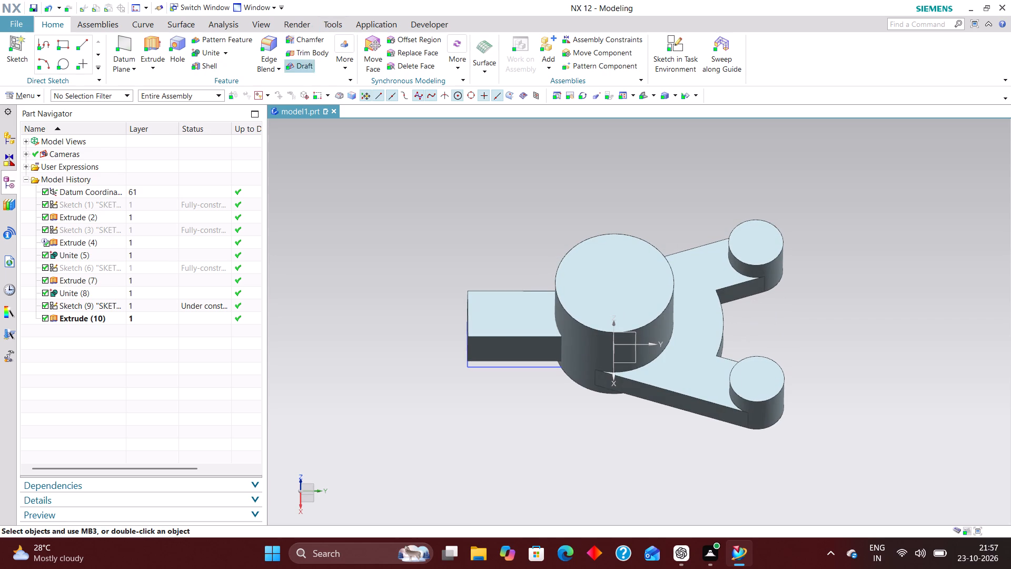
{"action": "left_click", "coordinate": [211, 52]}
{"action": "left_click", "coordinate": [609, 255]}
{"action": "left_click", "coordinate": [513, 313]}
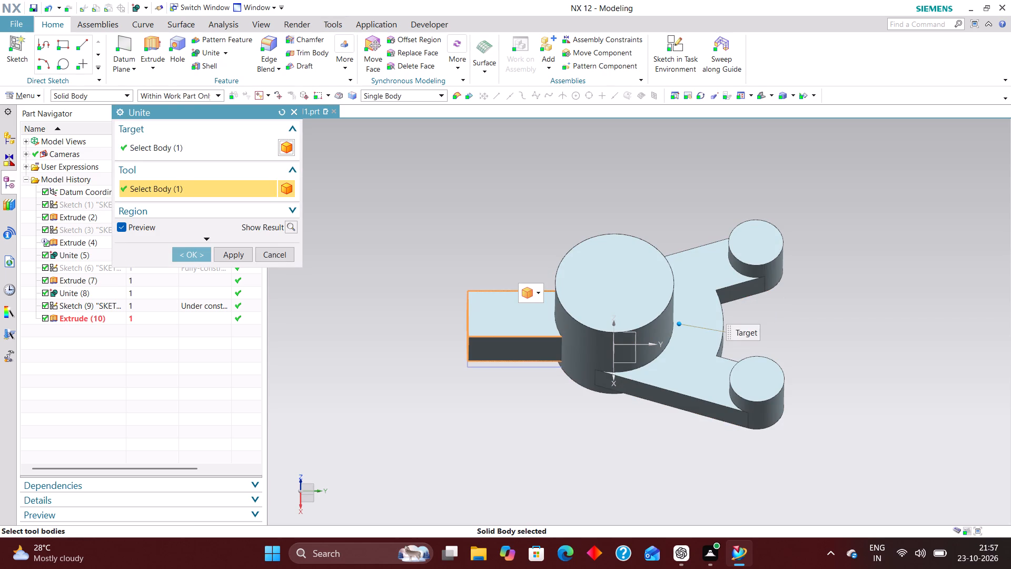
{"action": "left_click", "coordinate": [205, 254]}
Hide the sketch of the rectangular extension.
{"action": "right_click_drag", "start_coordinate": [524, 366], "coordinate": [525, 419]}
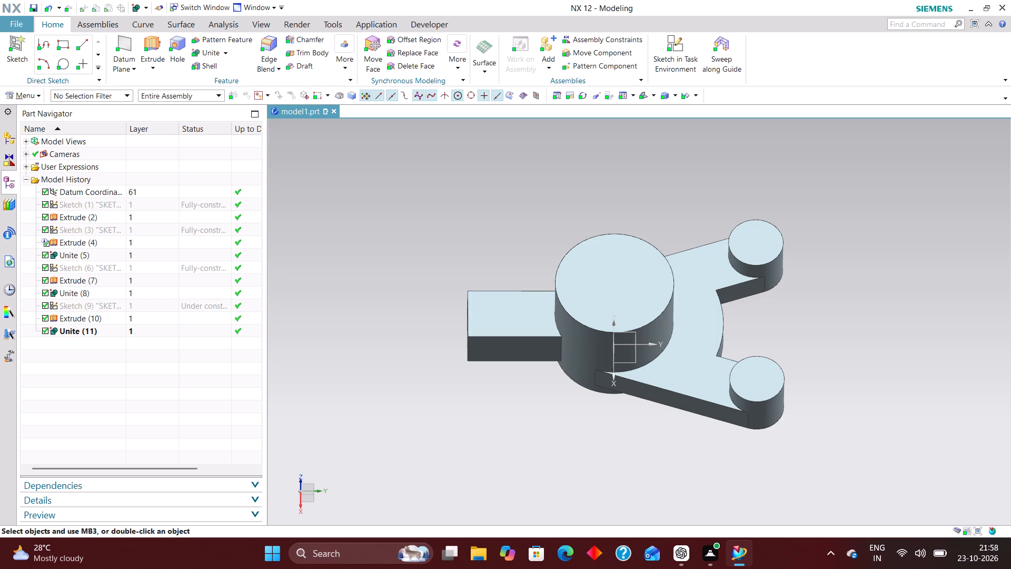
Create a sketch on the YZ plane of the datum coordinate system.
{"action": "middle_click_drag", "start_coordinate": [607, 455], "coordinate": [609, 448]}
{"action": "middle_click_drag", "start_coordinate": [609, 448], "coordinate": [611, 403]}
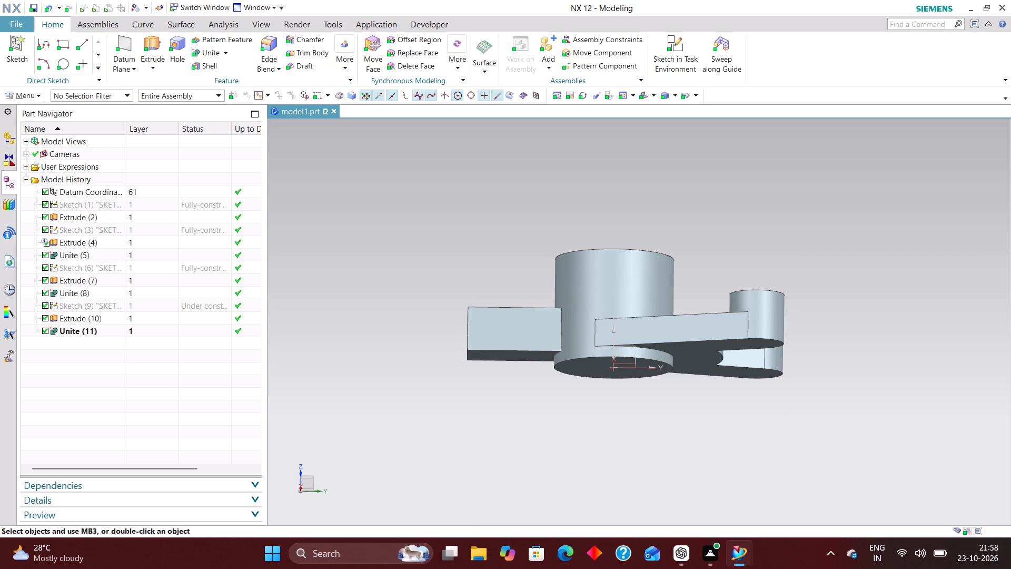
{"action": "right_click_drag", "start_coordinate": [835, 458], "coordinate": [621, 470]}
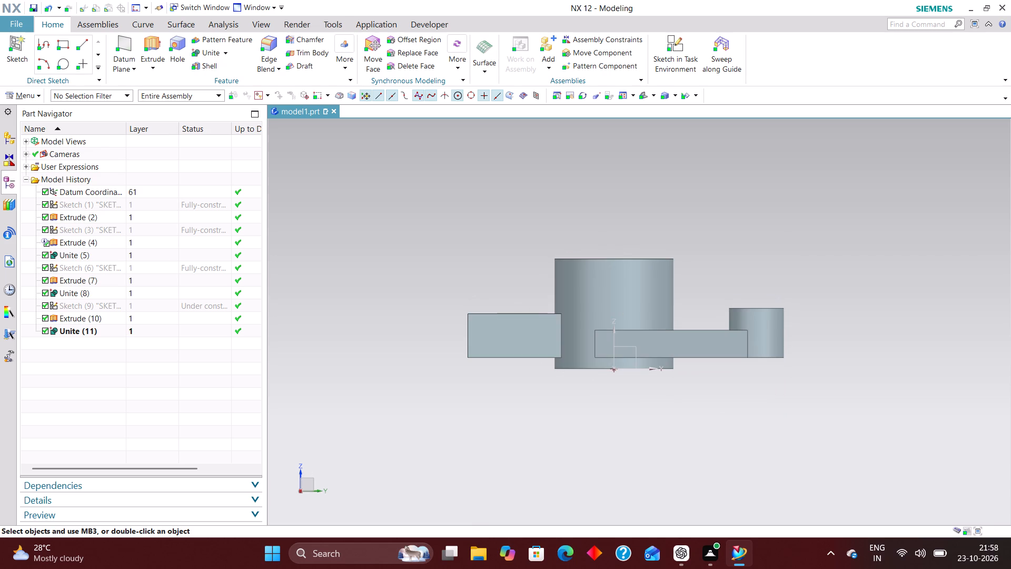
{"action": "left_click", "coordinate": [674, 46]}
{"action": "middle_click_drag", "start_coordinate": [592, 431], "coordinate": [611, 452]}
{"action": "left_click", "coordinate": [629, 342]}
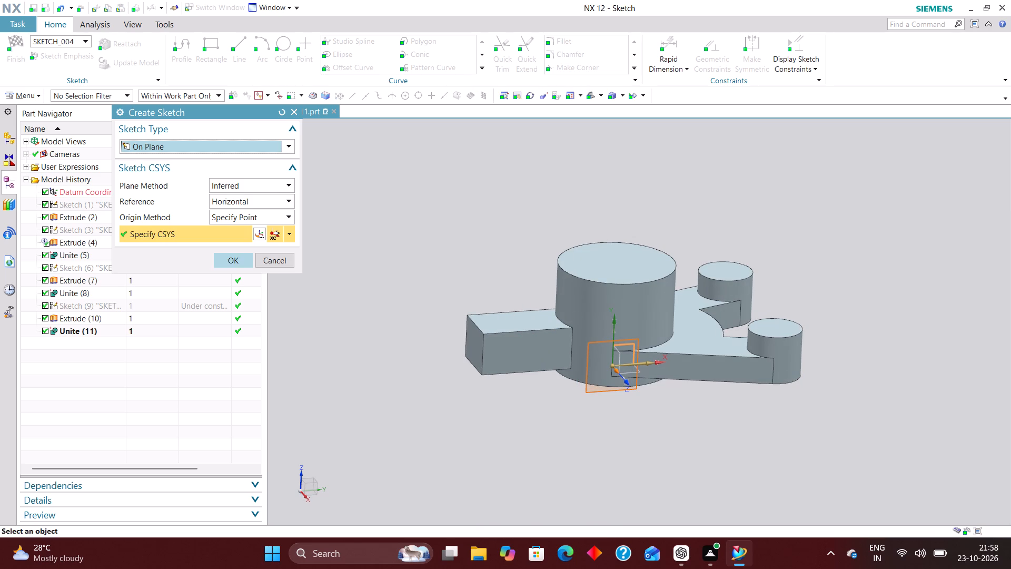
{"action": "left_click", "coordinate": [223, 264]}
Sketch a circle by centre and diameter just beyond the free end of the rectangular extension.
{"action": "left_click", "coordinate": [284, 41]}
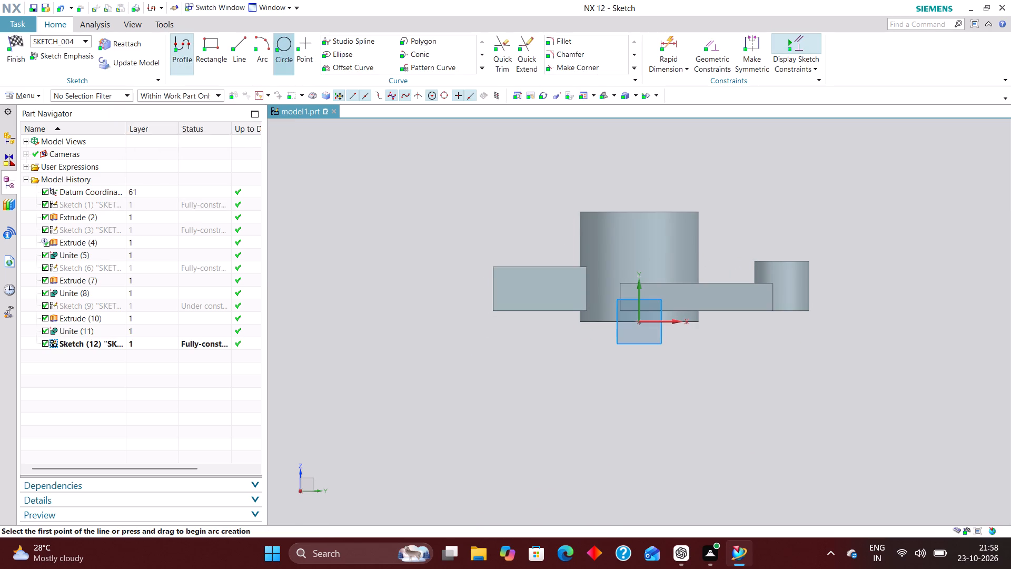
{"action": "left_click", "coordinate": [454, 287]}
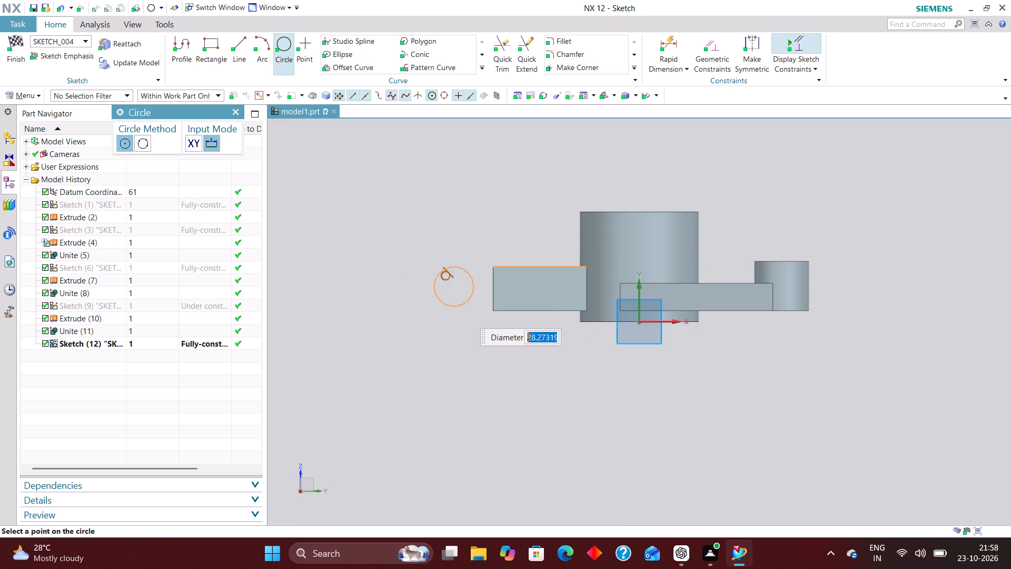
{"action": "left_click", "coordinate": [465, 316]}
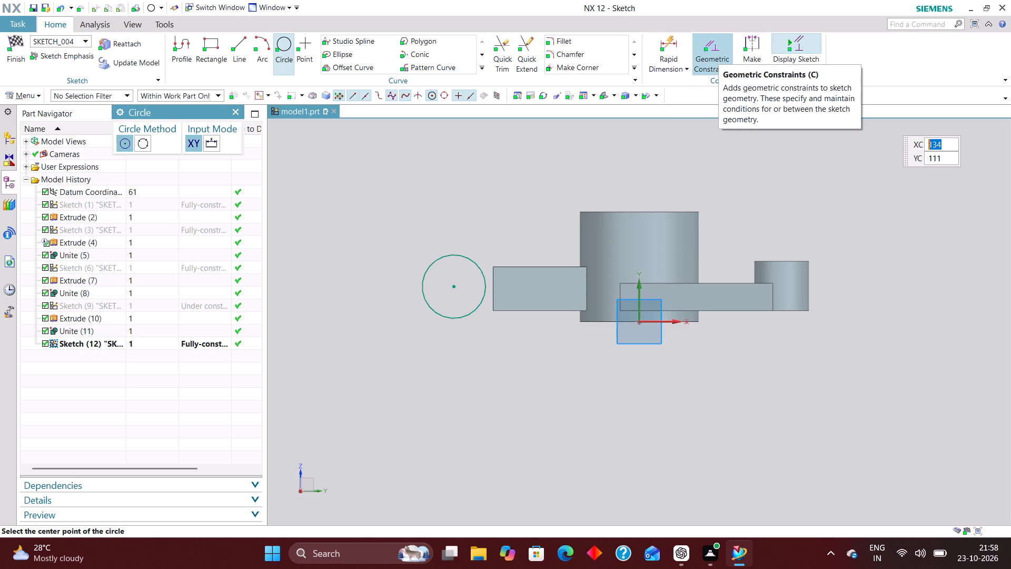
Dimension the height of the circle's centre above the large boss's bottom edge and set it to 21 mm.
{"action": "left_click", "coordinate": [671, 46]}
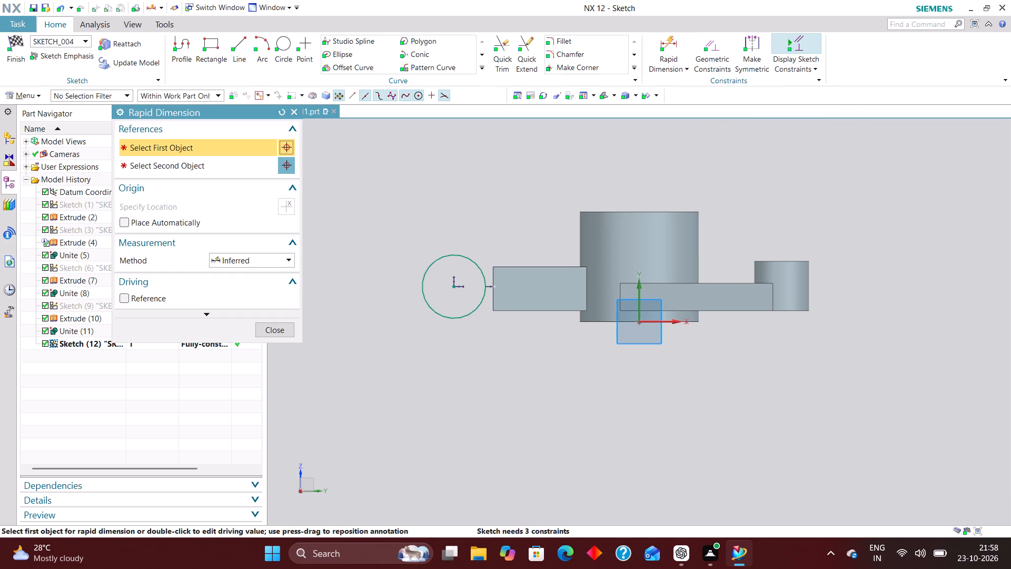
{"action": "left_click", "coordinate": [663, 321]}
{"action": "left_click", "coordinate": [458, 287]}
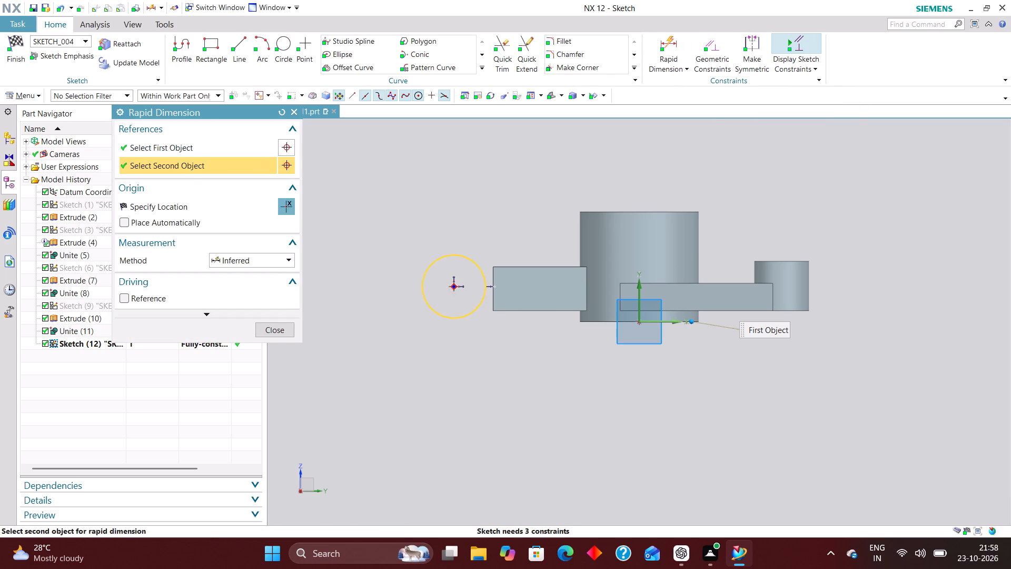
{"action": "left_click", "coordinate": [370, 305]}
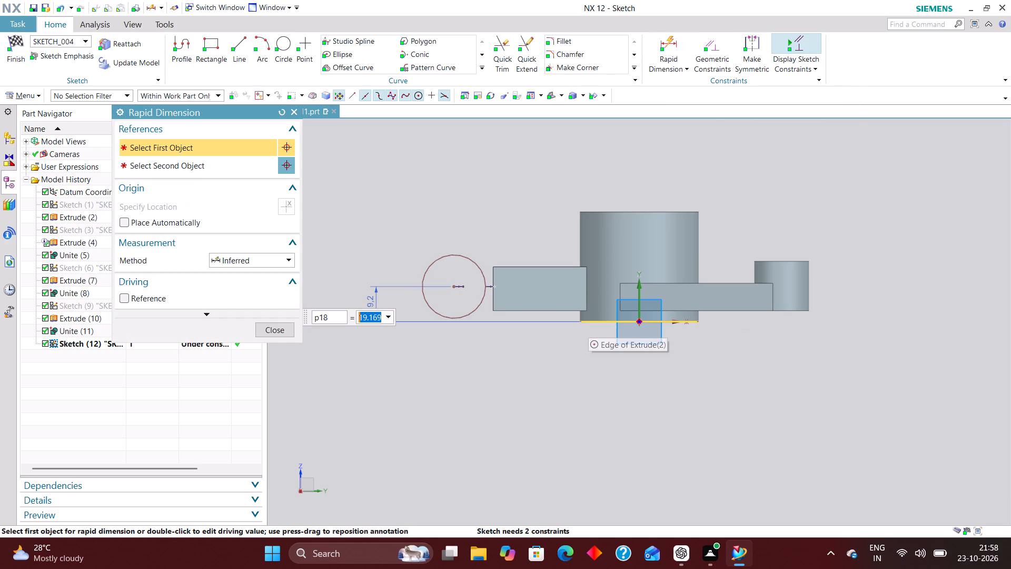
{"action": "type", "text": "21"}
{"action": "key", "text": "Return"}
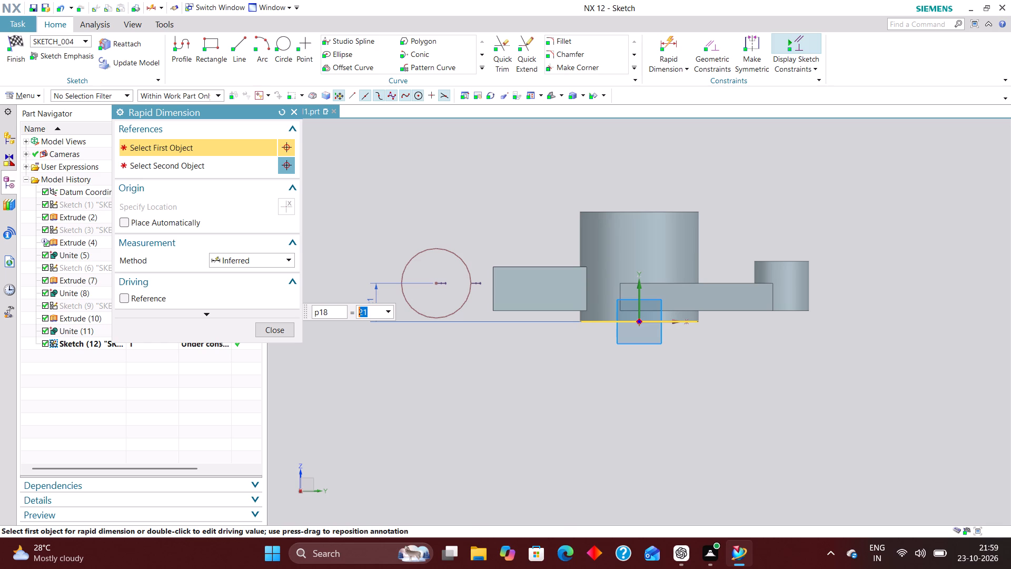
Add a diametral rapid dimension to the circle and set its diameter to 30 mm.
{"action": "left_click", "coordinate": [257, 258]}
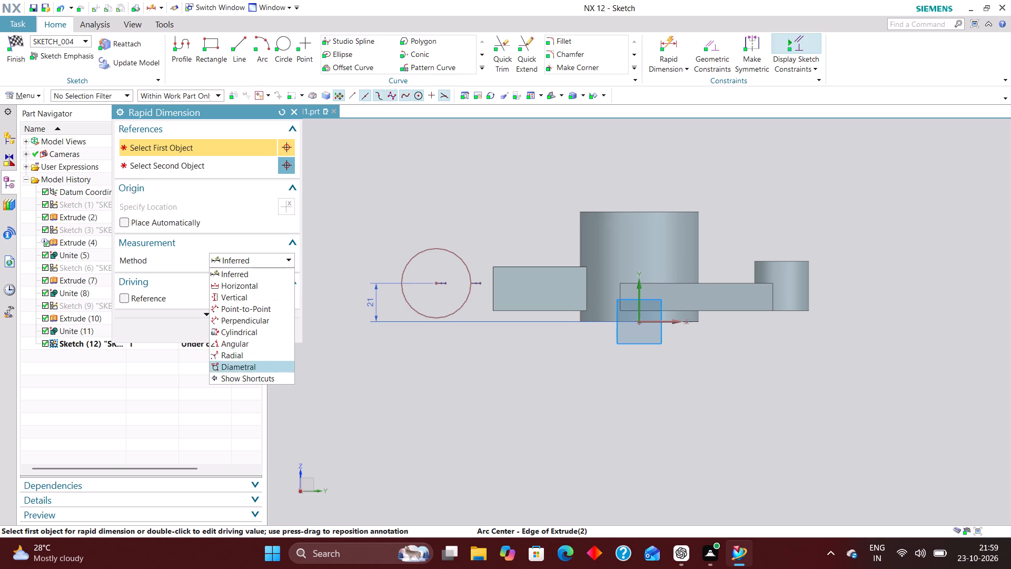
{"action": "left_click", "coordinate": [246, 361]}
{"action": "left_click", "coordinate": [460, 263]}
{"action": "left_click", "coordinate": [481, 227]}
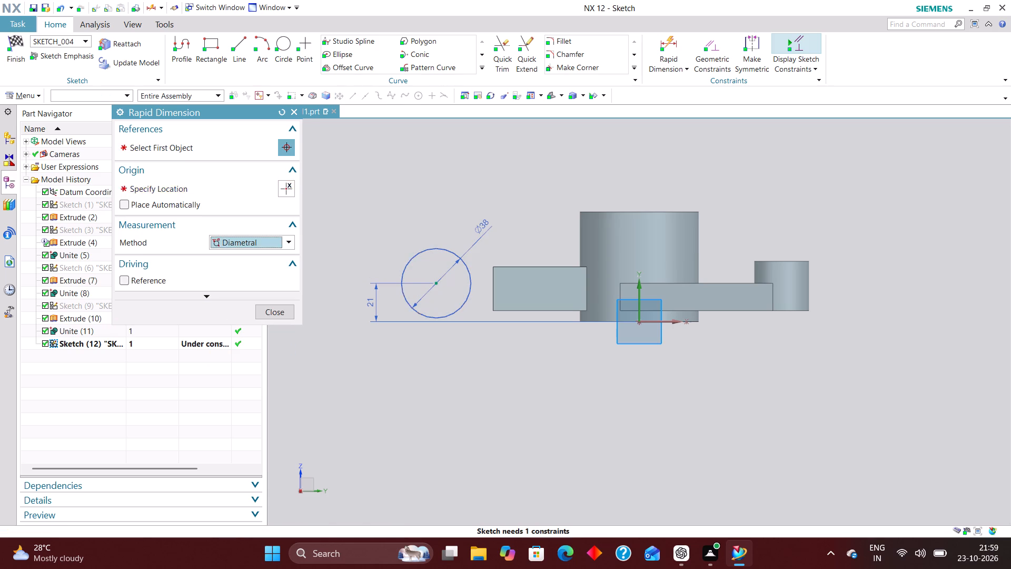
{"action": "type", "text": "30"}
{"action": "key", "text": "Return"}
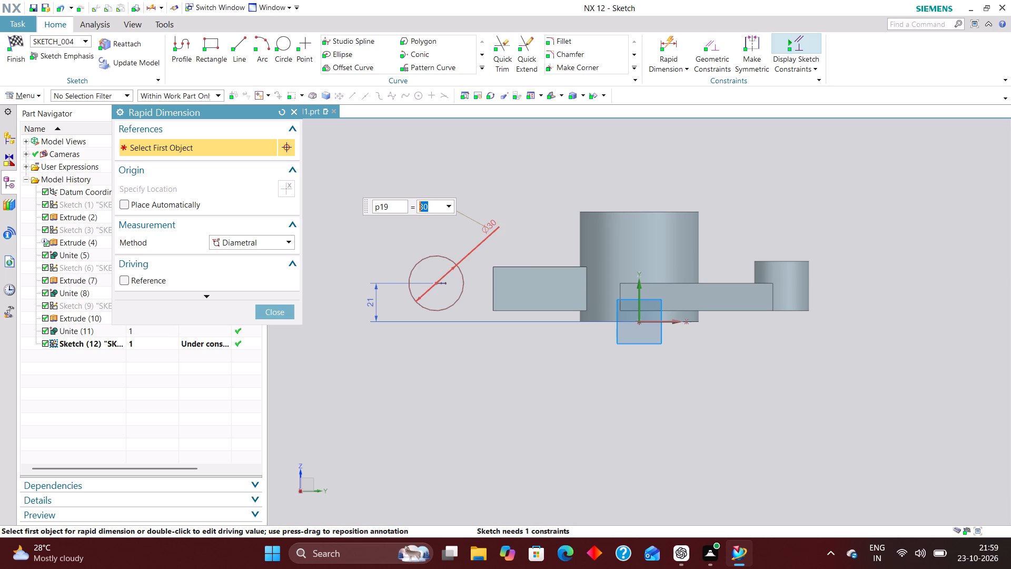
Dimension the horizontal distance from the circle's centre to the sketch's Y axis with the inferred method and set it to 80 mm.
{"action": "left_click", "coordinate": [280, 244]}
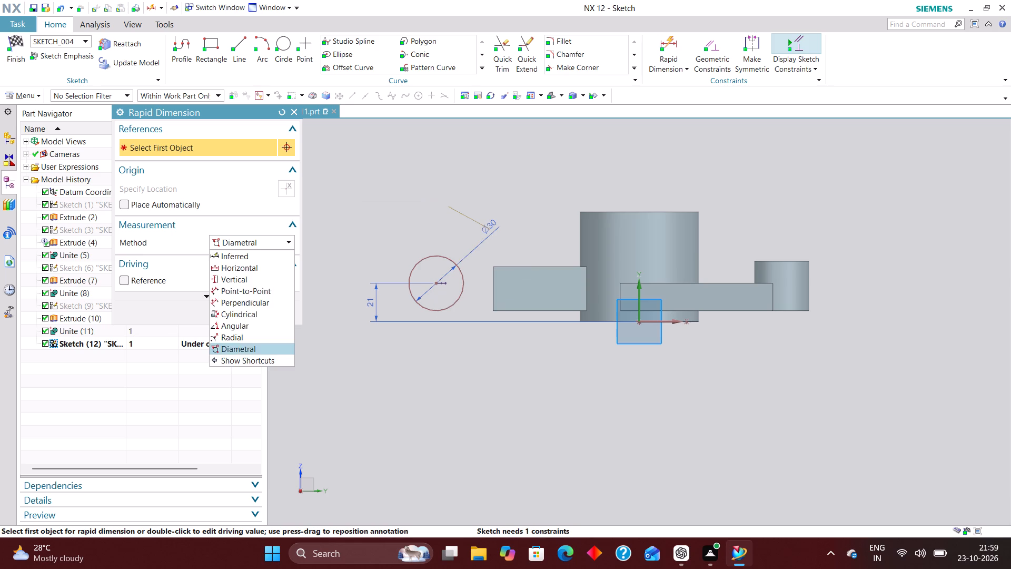
{"action": "left_click", "coordinate": [279, 254]}
{"action": "left_click", "coordinate": [437, 287]}
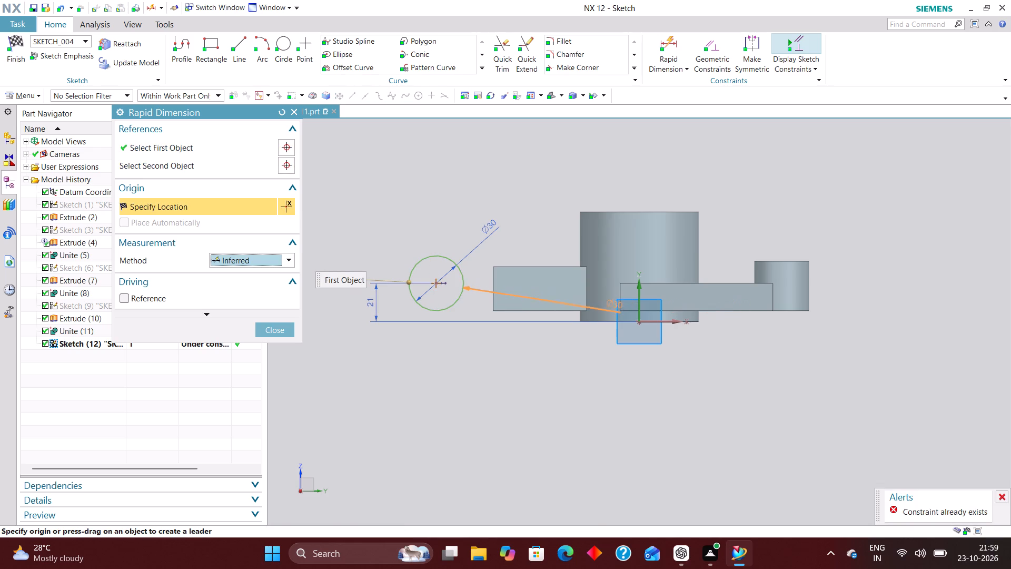
{"action": "left_click", "coordinate": [637, 293]}
{"action": "left_click", "coordinate": [557, 401]}
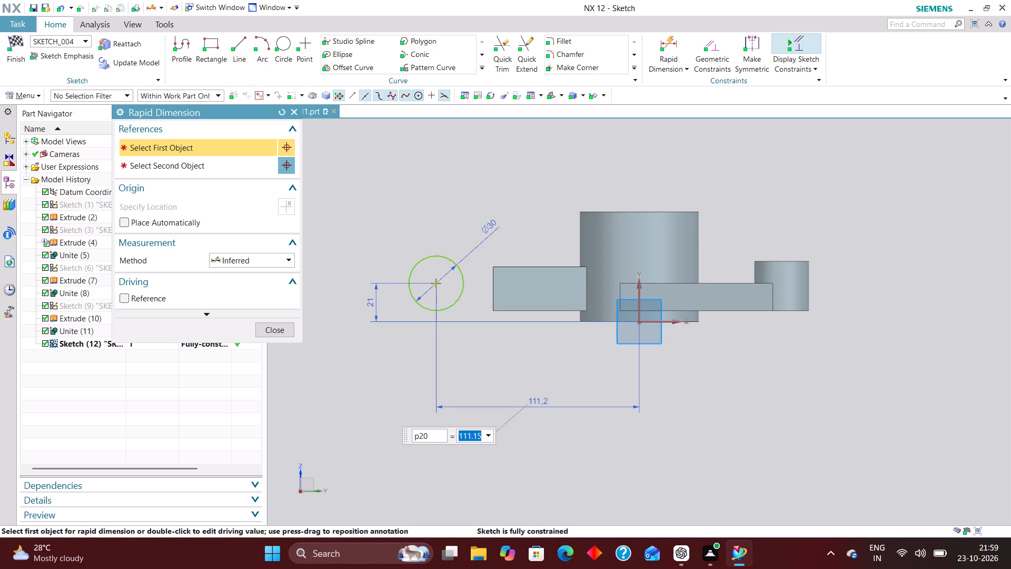
{"action": "type", "text": "80"}
{"action": "key", "text": "Return"}
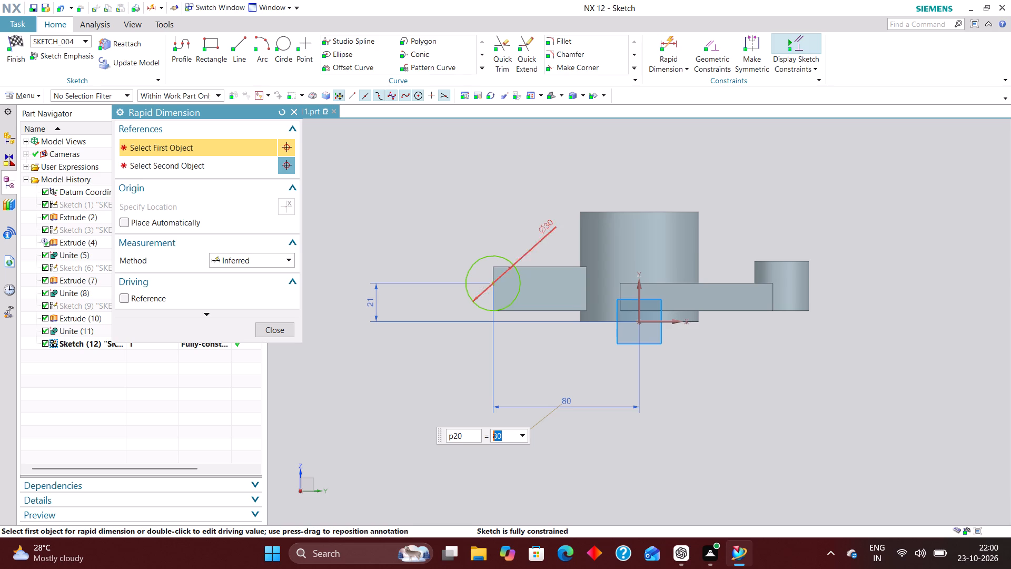
{"action": "scroll", "coordinate": [498, 262], "scroll_direction": "up", "scroll_amount": 3}
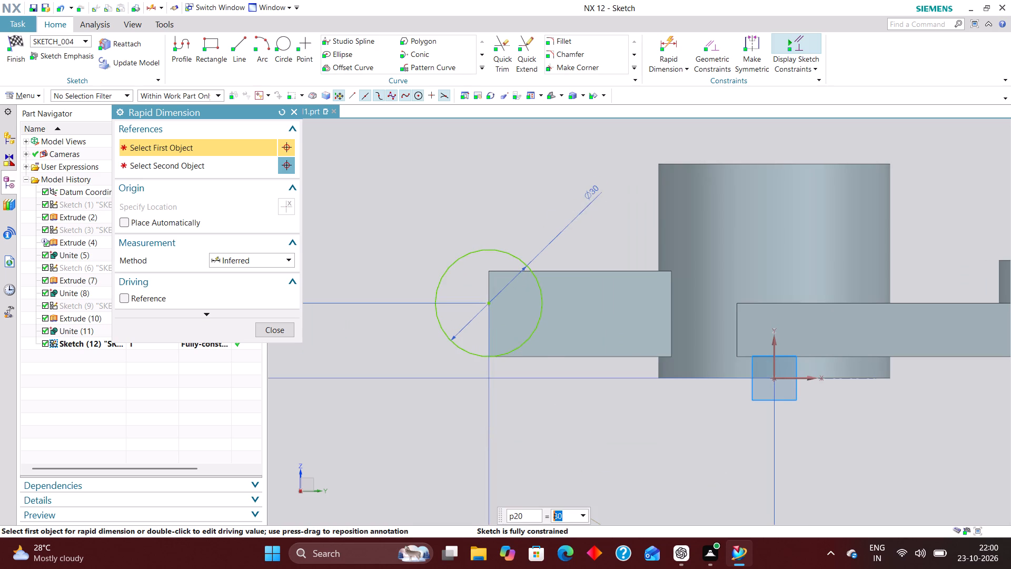
{"action": "left_click", "coordinate": [276, 333]}
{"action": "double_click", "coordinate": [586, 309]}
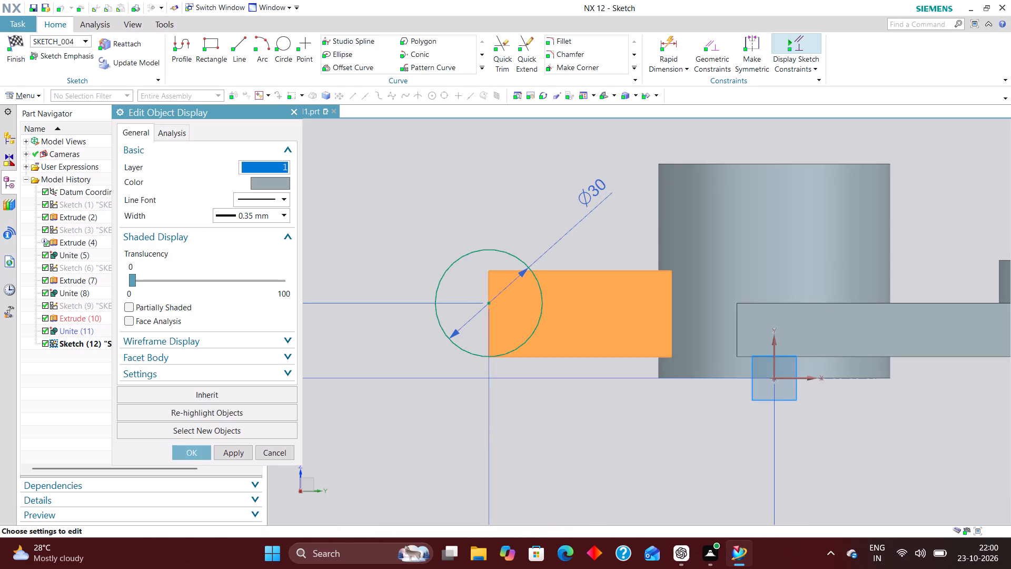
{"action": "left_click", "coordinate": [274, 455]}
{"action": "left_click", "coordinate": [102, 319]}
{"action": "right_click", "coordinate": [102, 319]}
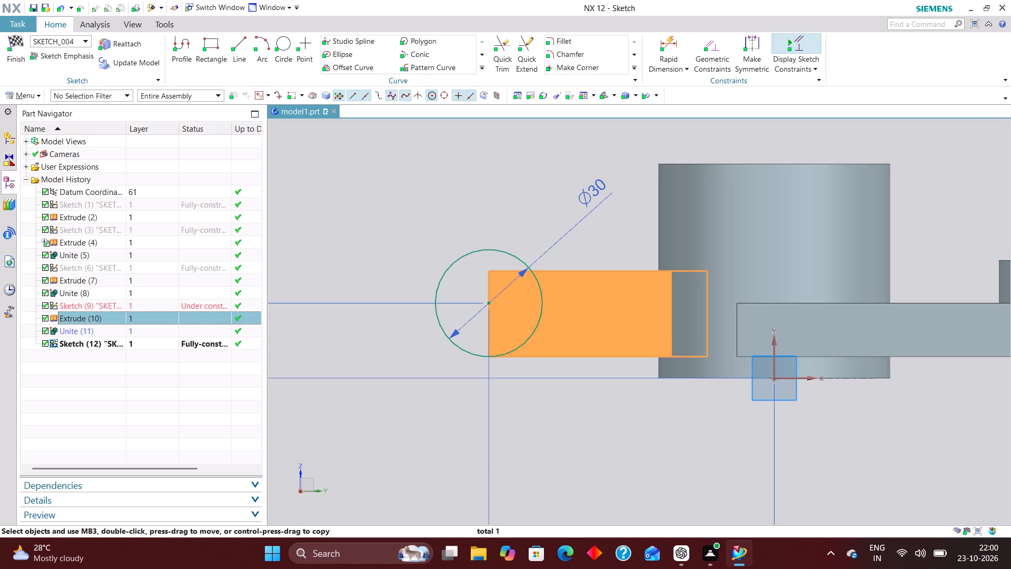
Finish the sketch of the 30 mm circle.
{"action": "left_click", "coordinate": [19, 41]}
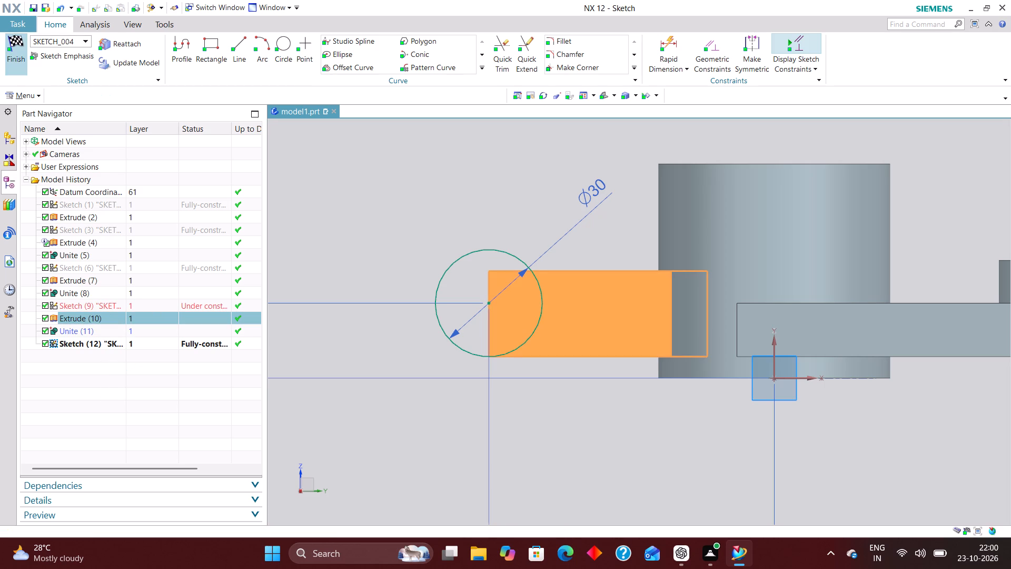
Edit the rectangular extension's extrusion, Extrude (10), and set its end distance to 6+30 mm.
{"action": "left_click", "coordinate": [105, 320]}
{"action": "right_click", "coordinate": [105, 318]}
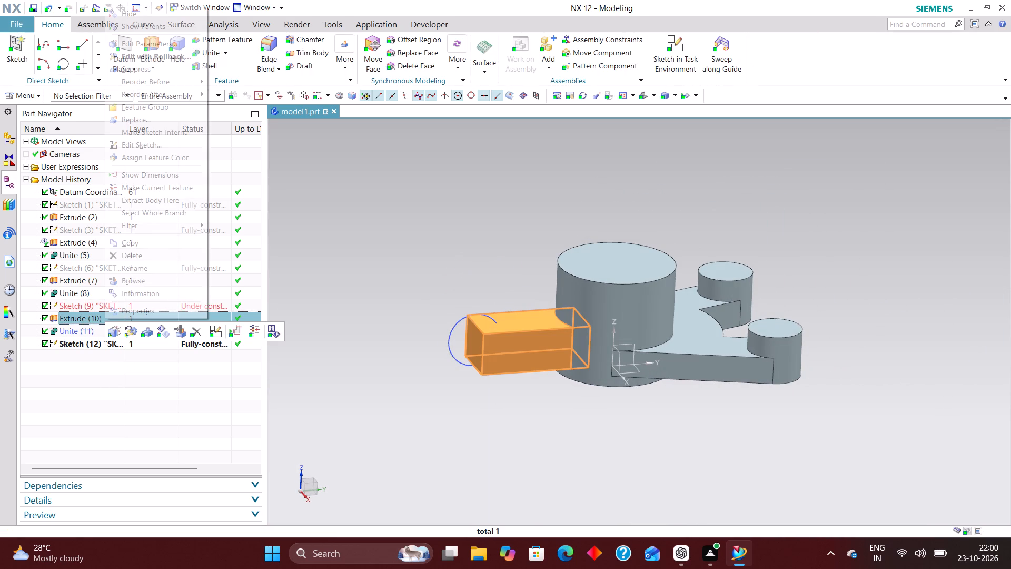
{"action": "left_click", "coordinate": [181, 55]}
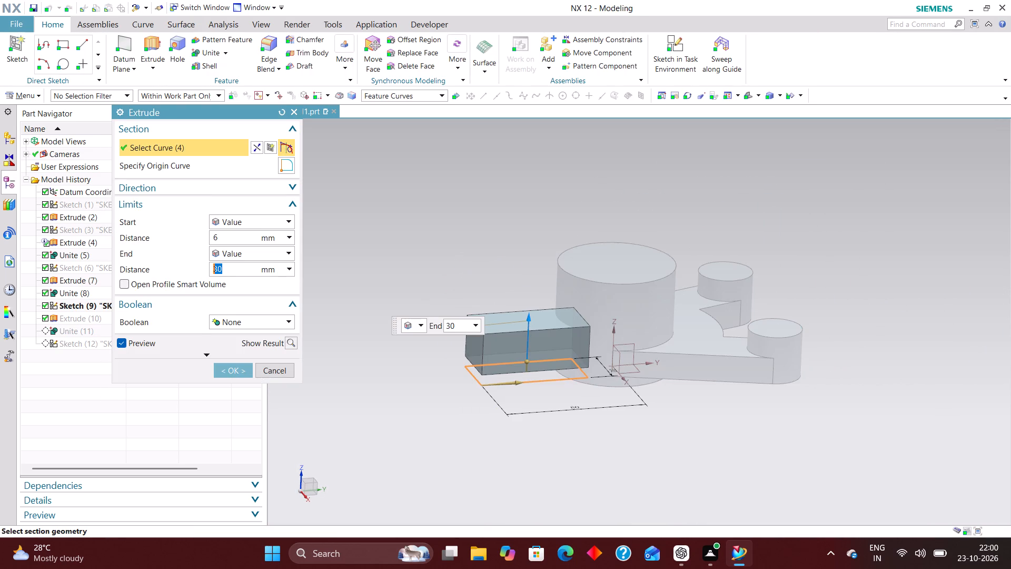
{"action": "right_click_drag", "start_coordinate": [805, 224], "coordinate": [681, 231]}
{"action": "scroll", "coordinate": [513, 338], "scroll_direction": "up", "scroll_amount": 4}
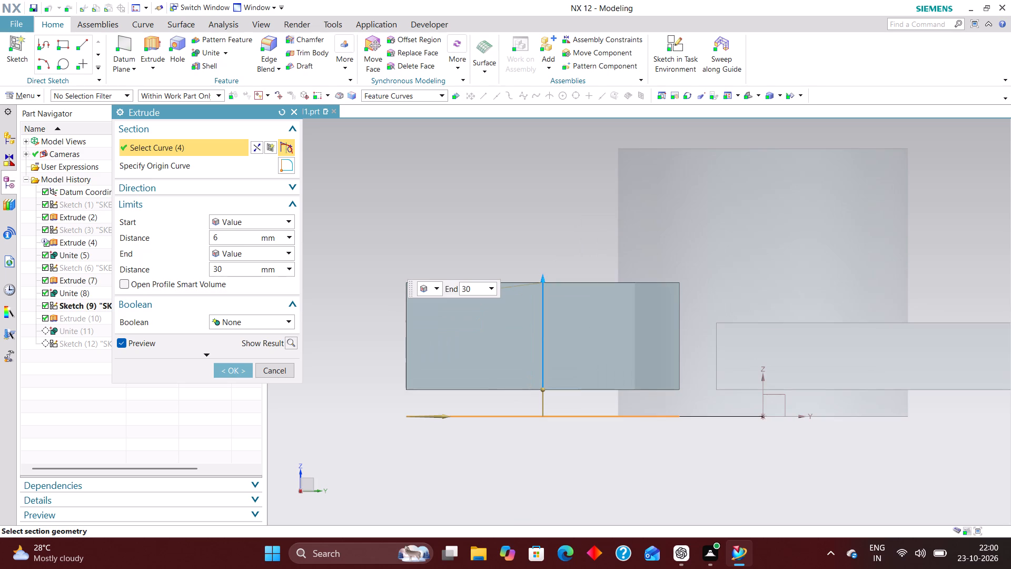
{"action": "left_click_drag", "start_coordinate": [226, 268], "coordinate": [223, 267]}
{"action": "left_click_drag", "start_coordinate": [223, 267], "coordinate": [177, 268]}
{"action": "type", "text": "6+30"}
{"action": "key", "text": "Return"}
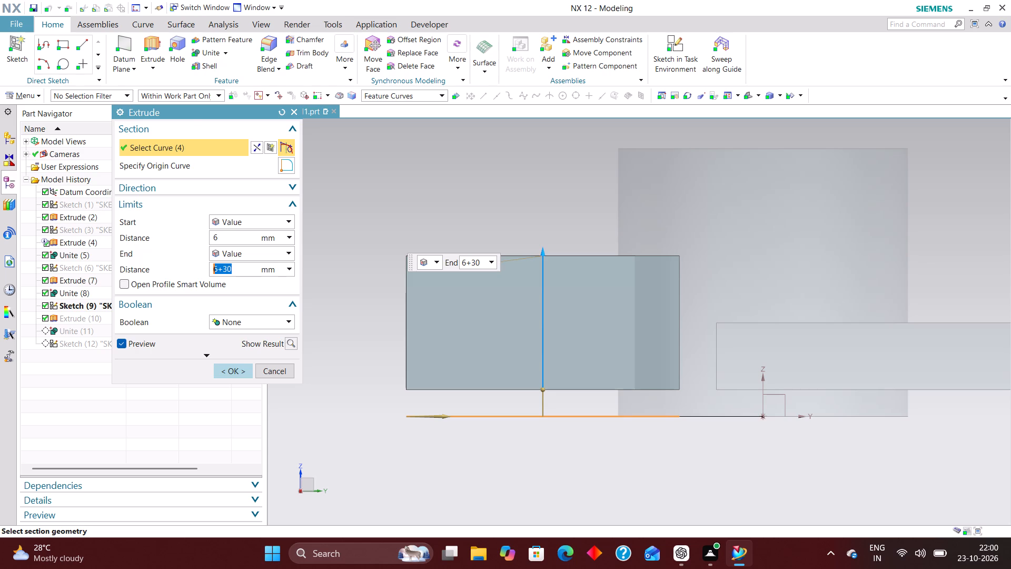
{"action": "left_click", "coordinate": [229, 371]}
{"action": "scroll", "coordinate": [468, 254], "scroll_direction": "down", "scroll_amount": 3}
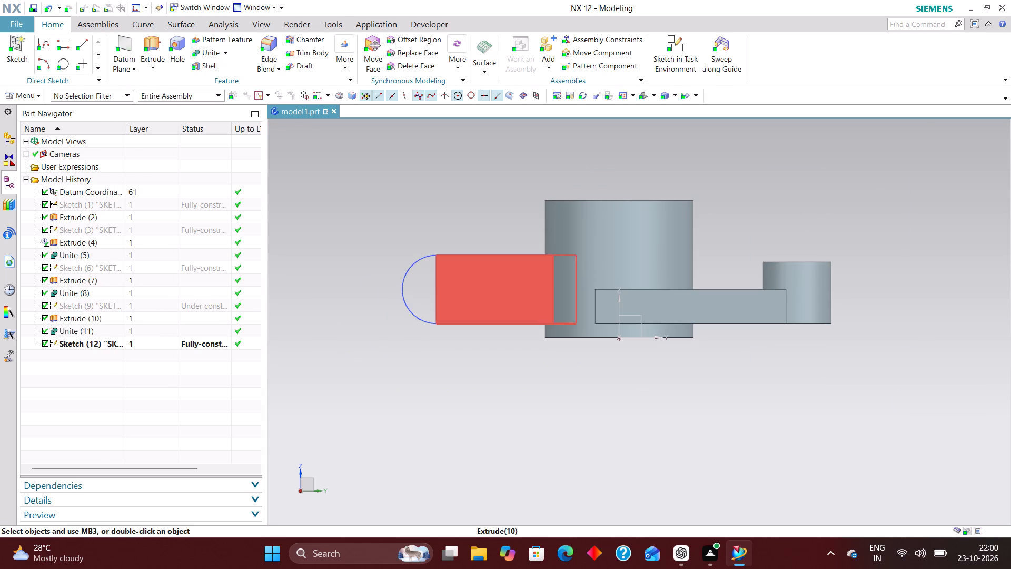
Extrude the 30 mm circle at the extension's free end with a symmetric distance of 54/2 mm and no Boolean.
{"action": "middle_click_drag", "start_coordinate": [494, 225], "coordinate": [502, 264]}
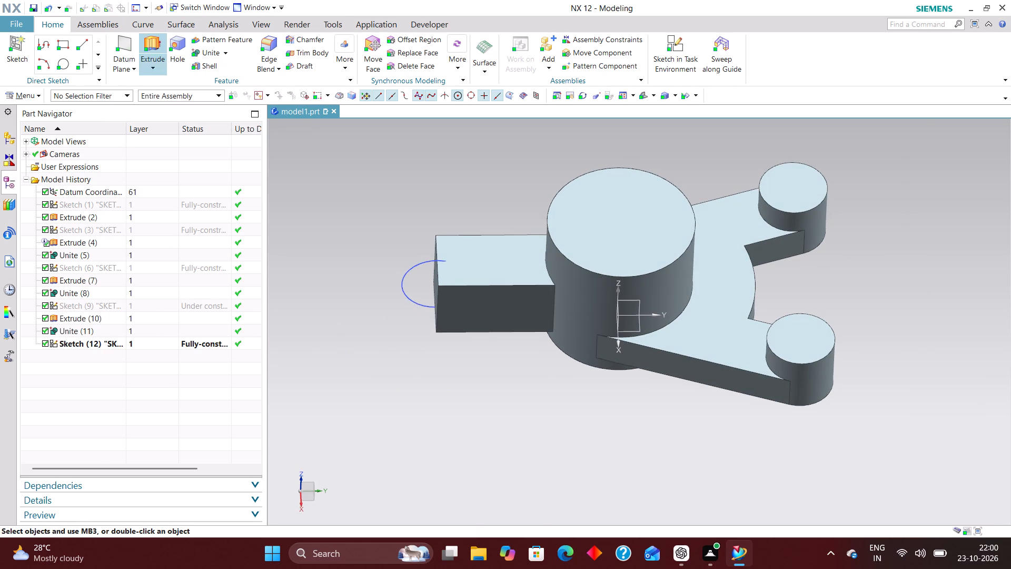
{"action": "left_click", "coordinate": [145, 46]}
{"action": "left_click", "coordinate": [406, 272]}
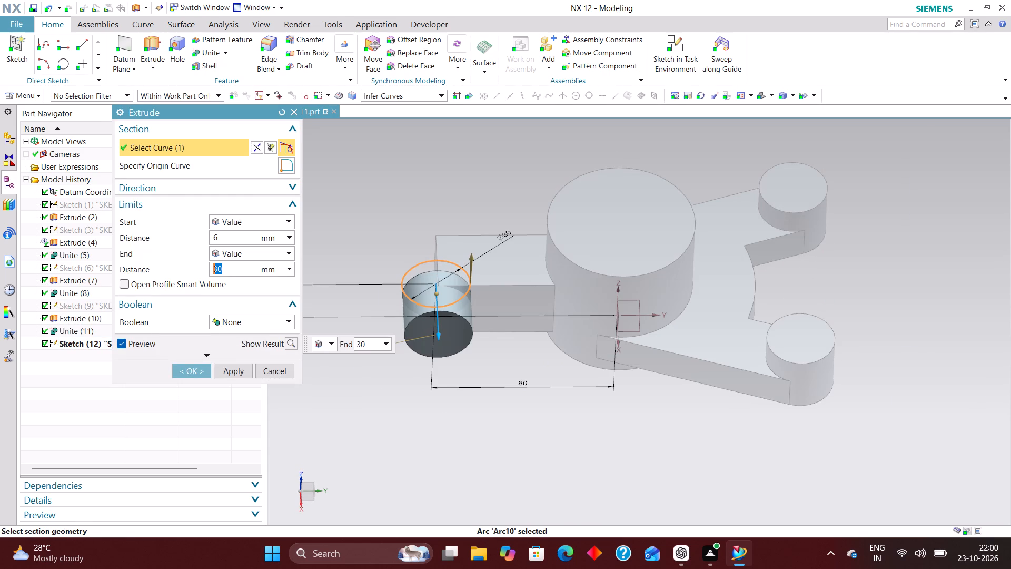
{"action": "left_click", "coordinate": [246, 223]}
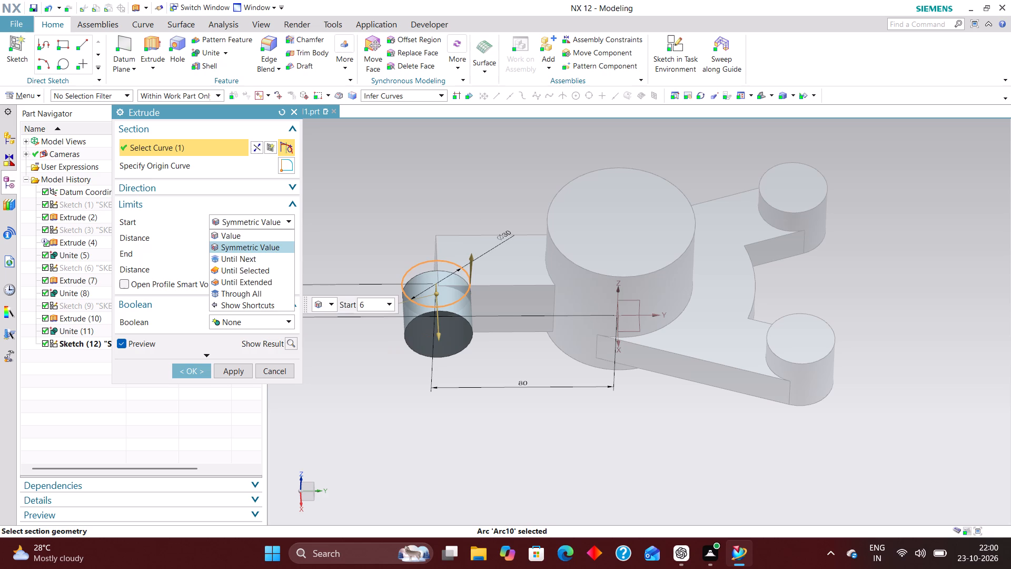
{"action": "left_click", "coordinate": [251, 246]}
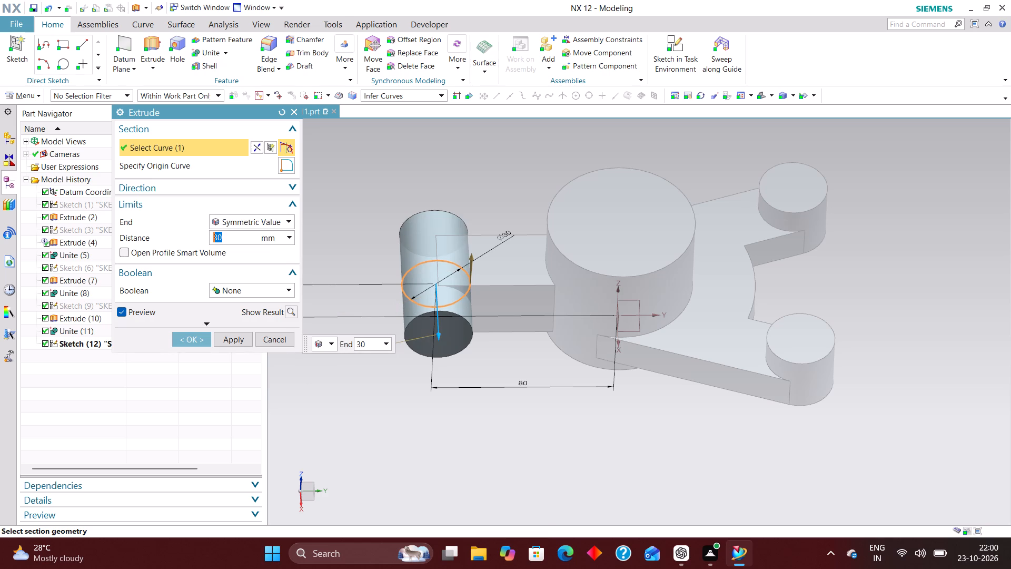
{"action": "type", "text": "54"}
{"action": "type", "text": "/2"}
{"action": "key", "text": "Return"}
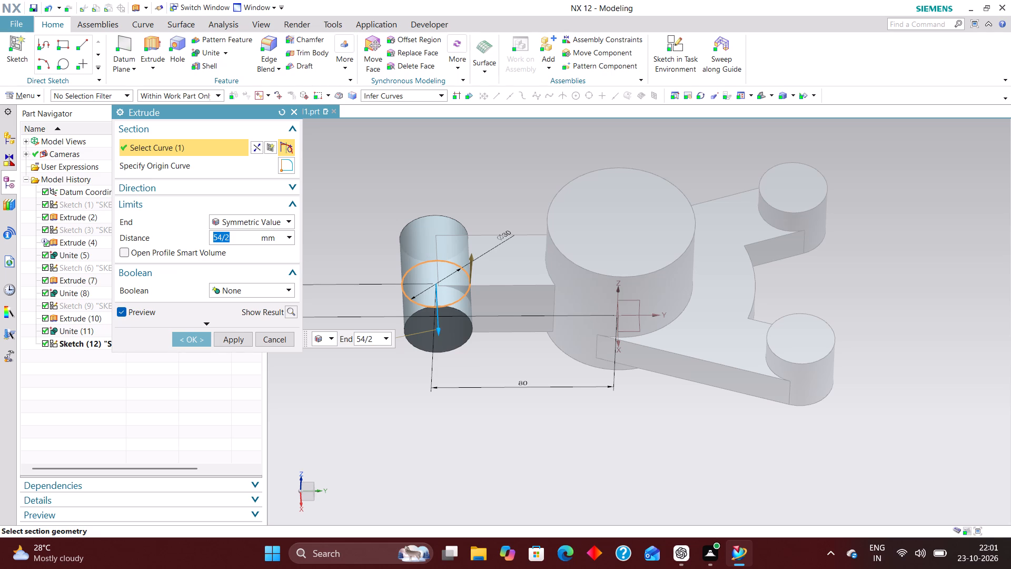
{"action": "left_click", "coordinate": [195, 340]}
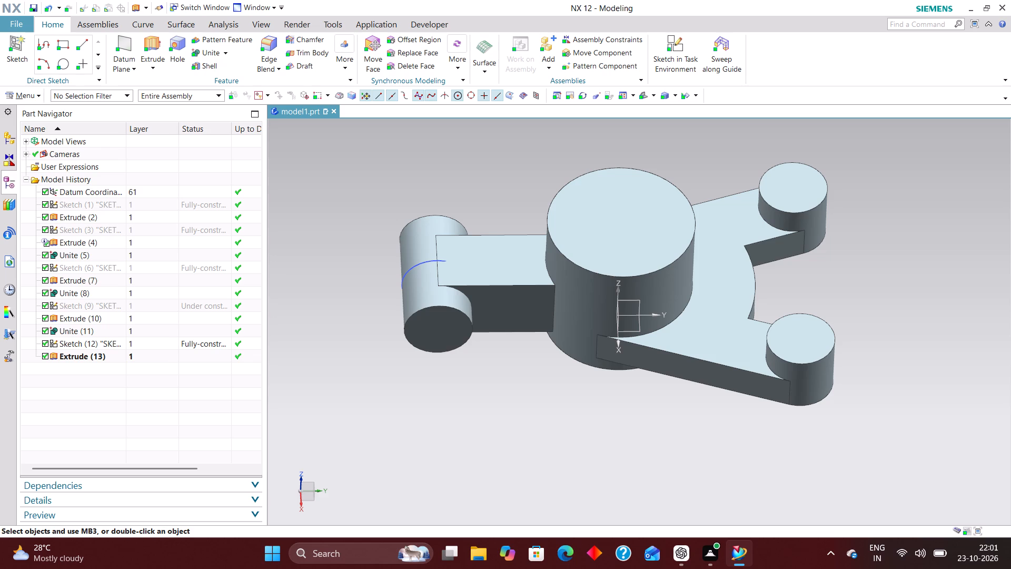
Unite the new end cylinder with the main crank body as the target.
{"action": "left_click", "coordinate": [210, 53]}
{"action": "left_click", "coordinate": [534, 321]}
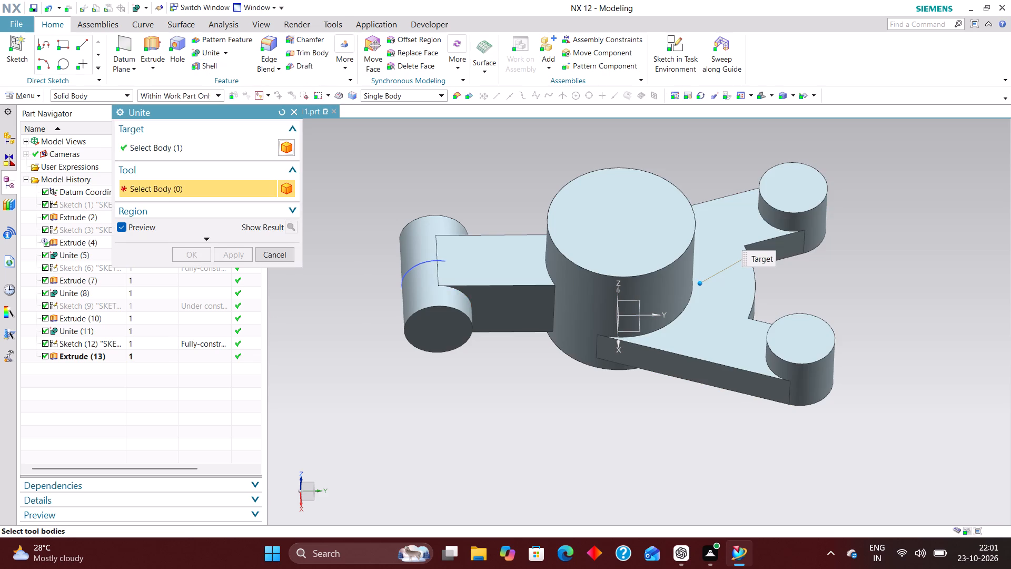
{"action": "left_click", "coordinate": [414, 323]}
{"action": "left_click", "coordinate": [189, 250]}
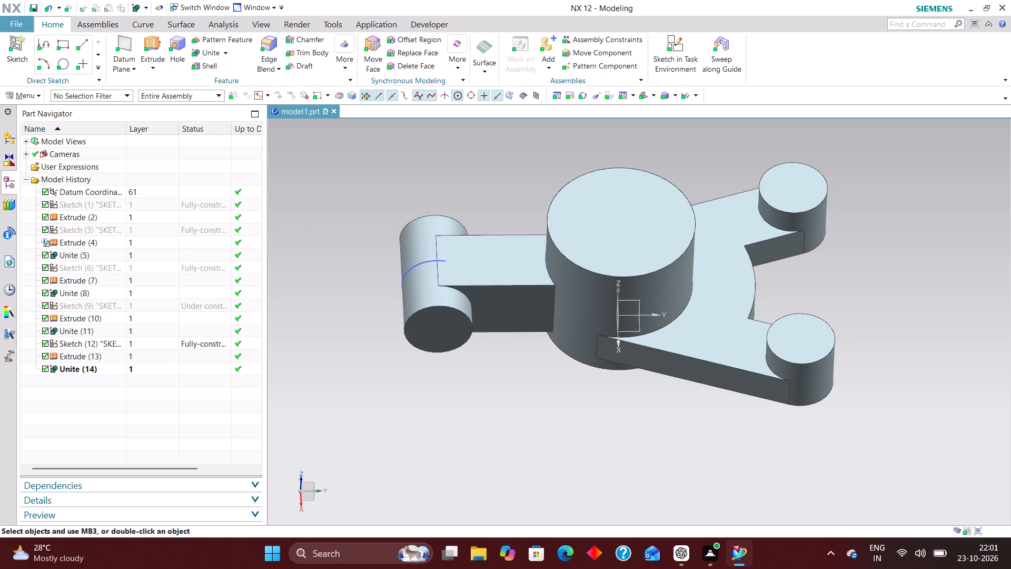
Hide the 30 mm circle's sketch.
{"action": "right_click_drag", "start_coordinate": [426, 261], "coordinate": [418, 345]}
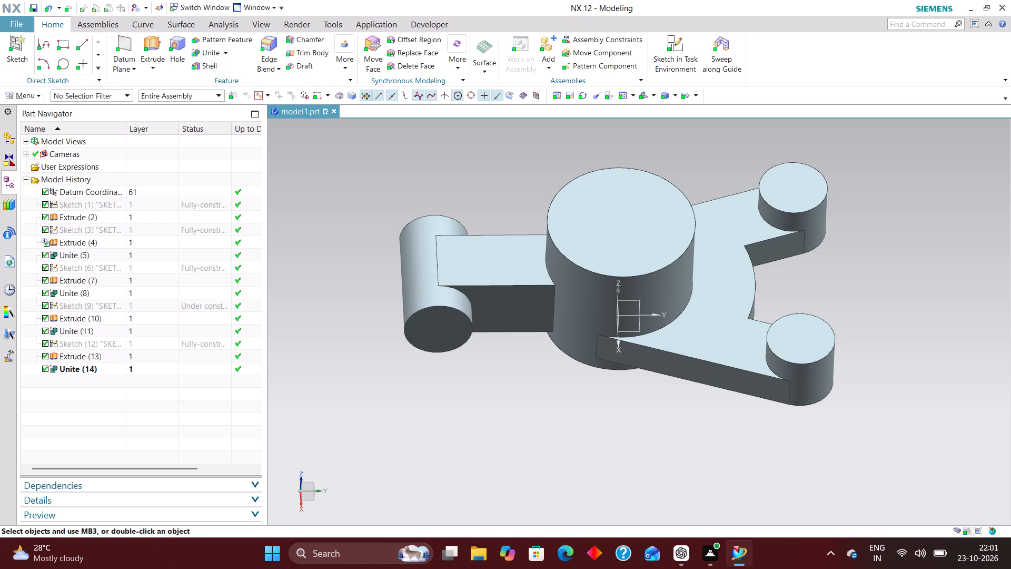
Create a new task-environment sketch on the XY plane of the datum coordinate system.
{"action": "left_click", "coordinate": [672, 43]}
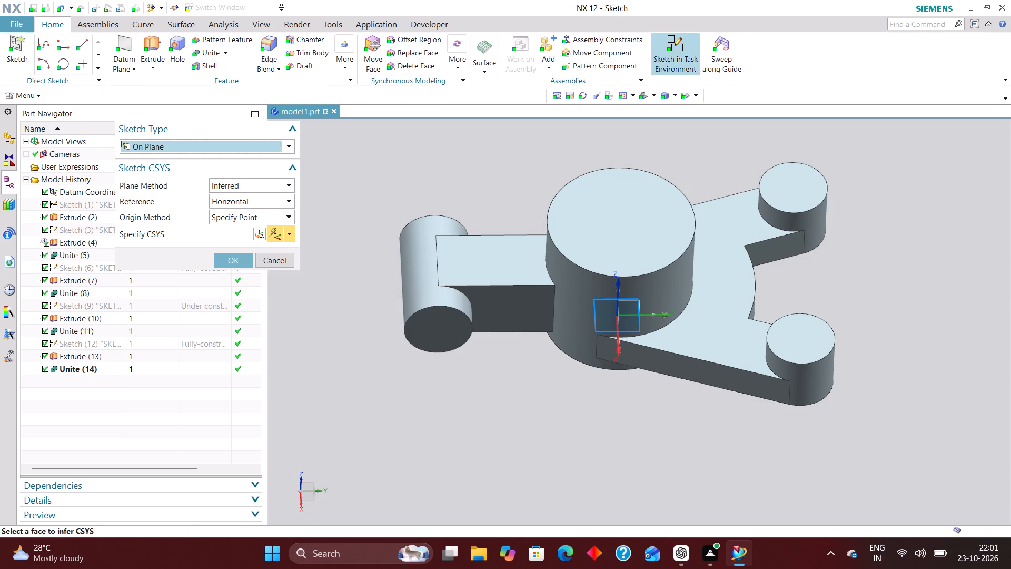
{"action": "scroll", "coordinate": [631, 332], "scroll_direction": "up", "scroll_amount": 2}
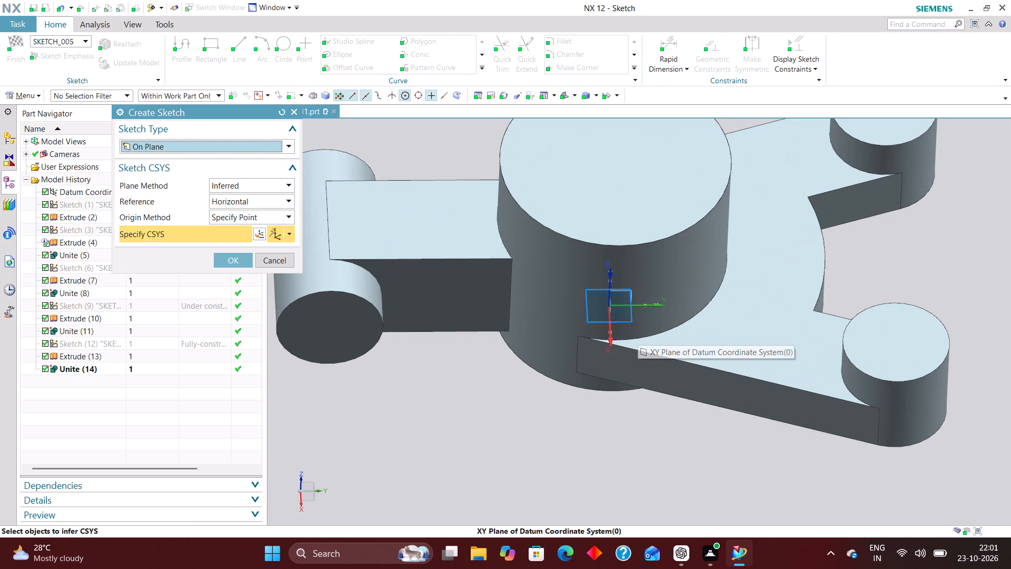
{"action": "middle_click_drag", "start_coordinate": [642, 424], "coordinate": [635, 402]}
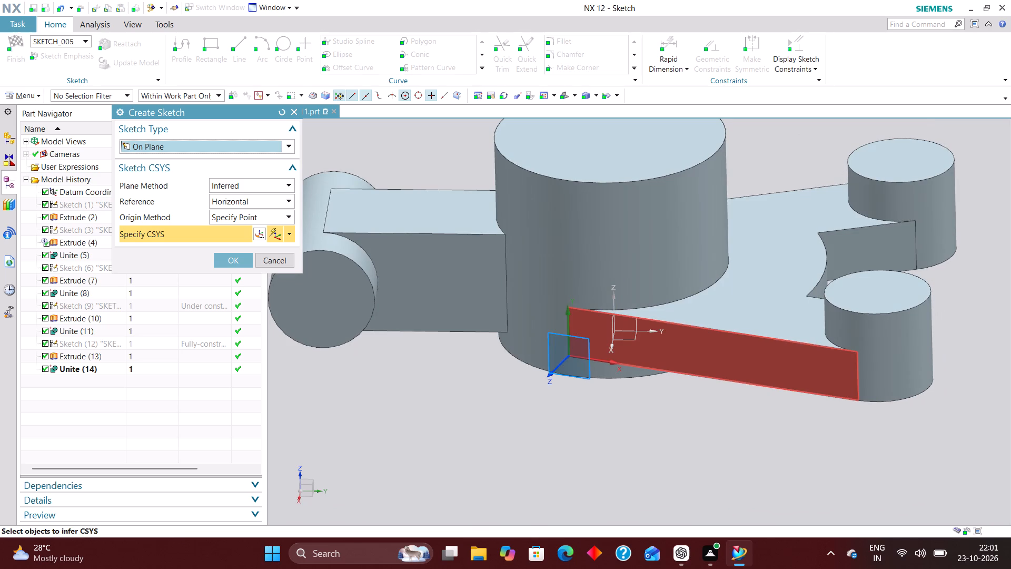
{"action": "left_click", "coordinate": [629, 340]}
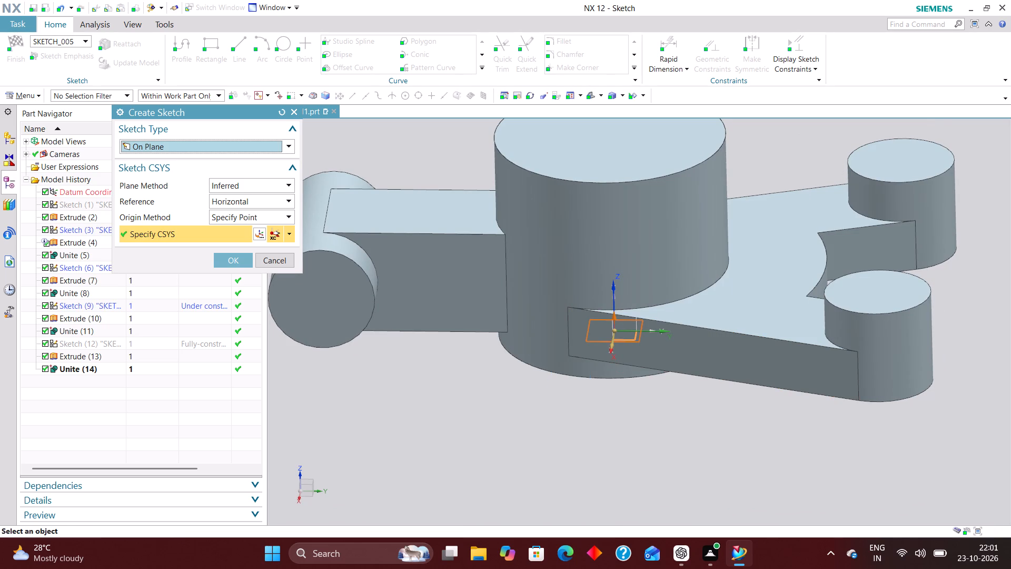
{"action": "left_click", "coordinate": [224, 256]}
{"action": "scroll", "coordinate": [561, 211], "scroll_direction": "down", "scroll_amount": 6}
{"action": "scroll", "coordinate": [581, 366], "scroll_direction": "down", "scroll_amount": 1}
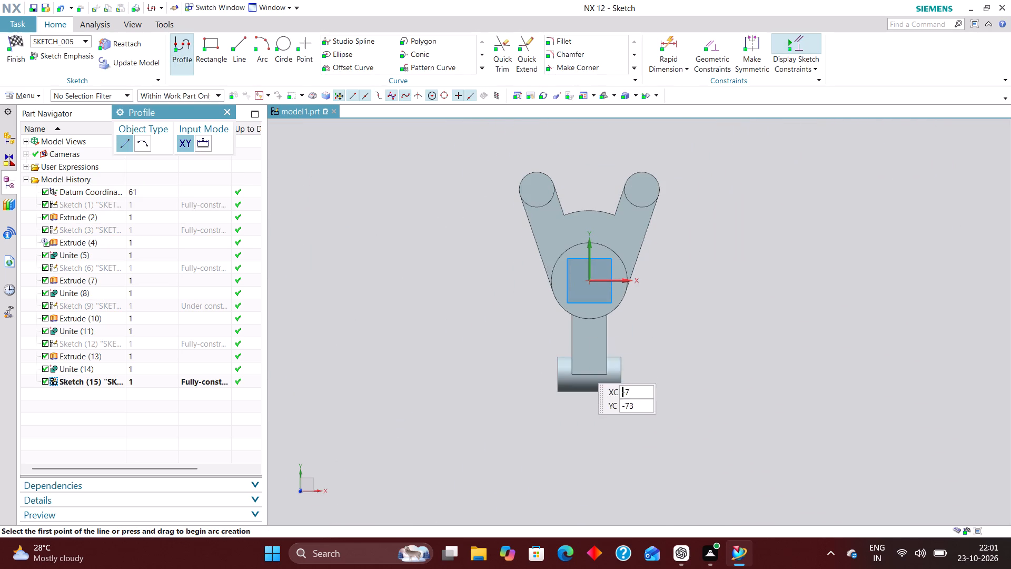
Sketch a rectangle about 23 mm wide and 71 mm high over the extension's end, reaching past the end cylinder.
{"action": "left_click", "coordinate": [204, 45]}
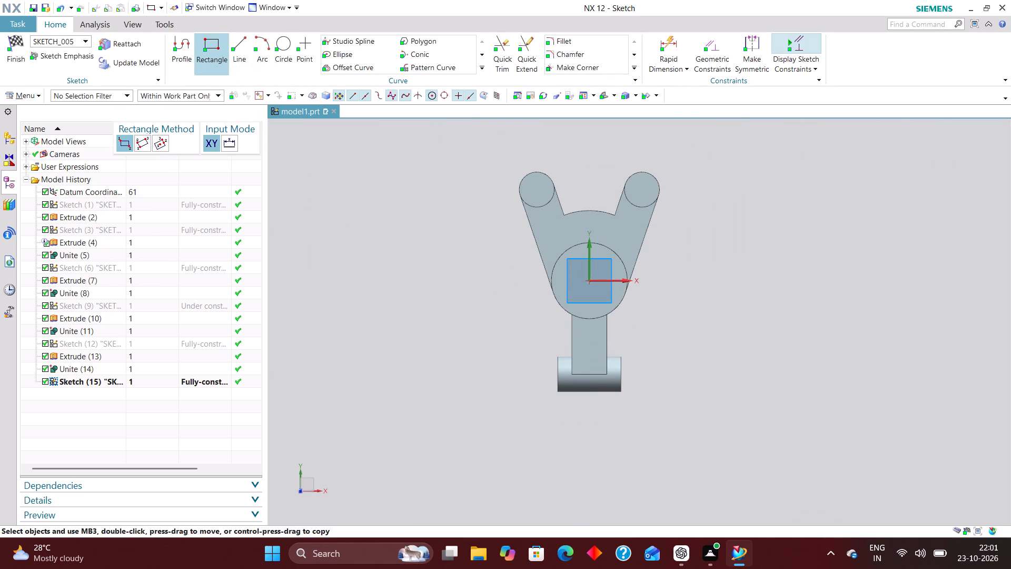
{"action": "scroll", "coordinate": [596, 400], "scroll_direction": "up", "scroll_amount": 2}
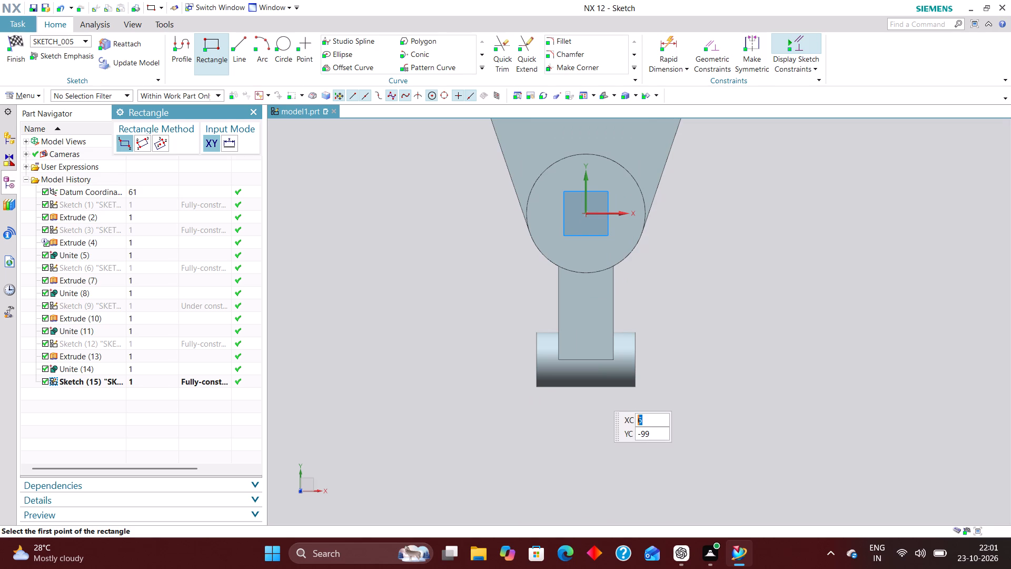
{"action": "scroll", "coordinate": [581, 330], "scroll_direction": "up", "scroll_amount": 1}
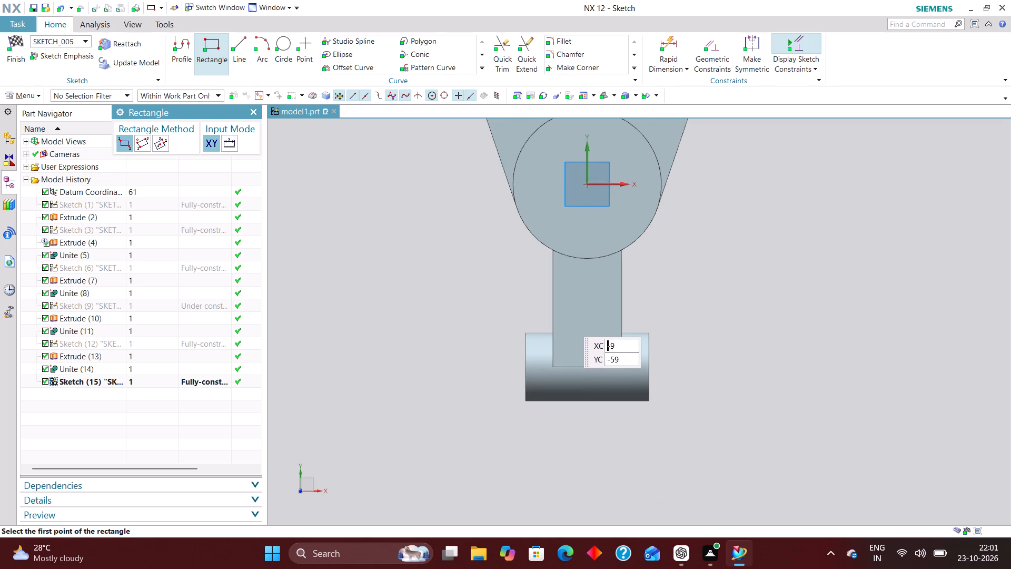
{"action": "left_click", "coordinate": [561, 313]}
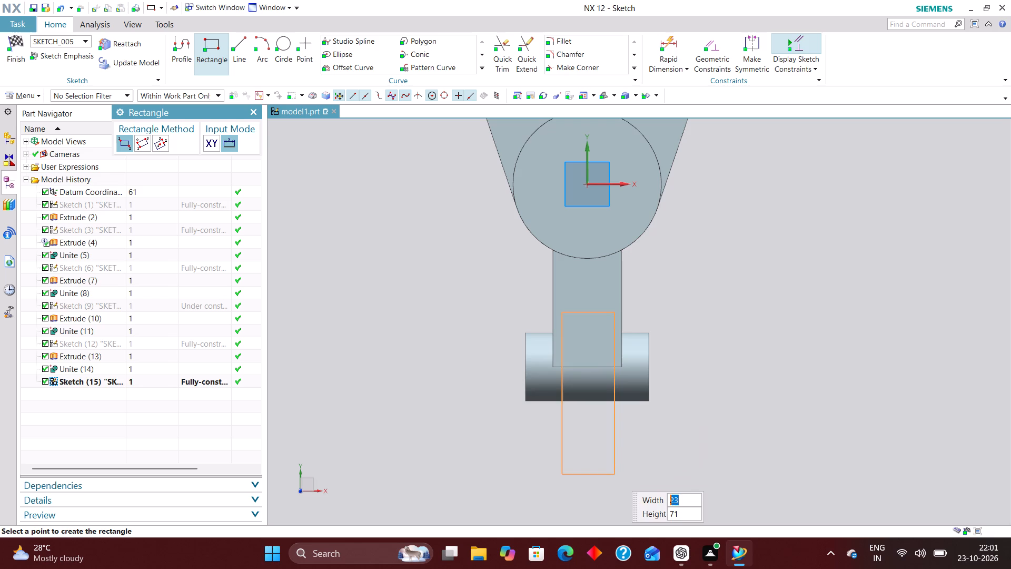
{"action": "left_click", "coordinate": [613, 474]}
Constrain the midpoint of the rectangle's edge nearest the large boss to lie on the sketch's Y axis.
{"action": "left_click", "coordinate": [712, 44]}
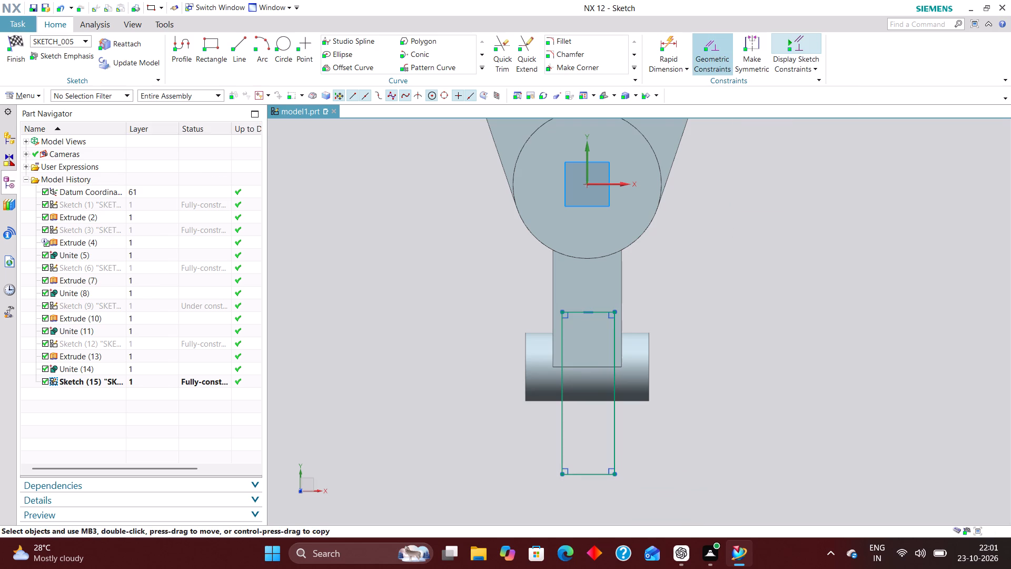
{"action": "left_click", "coordinate": [589, 310]}
{"action": "left_click", "coordinate": [589, 156]}
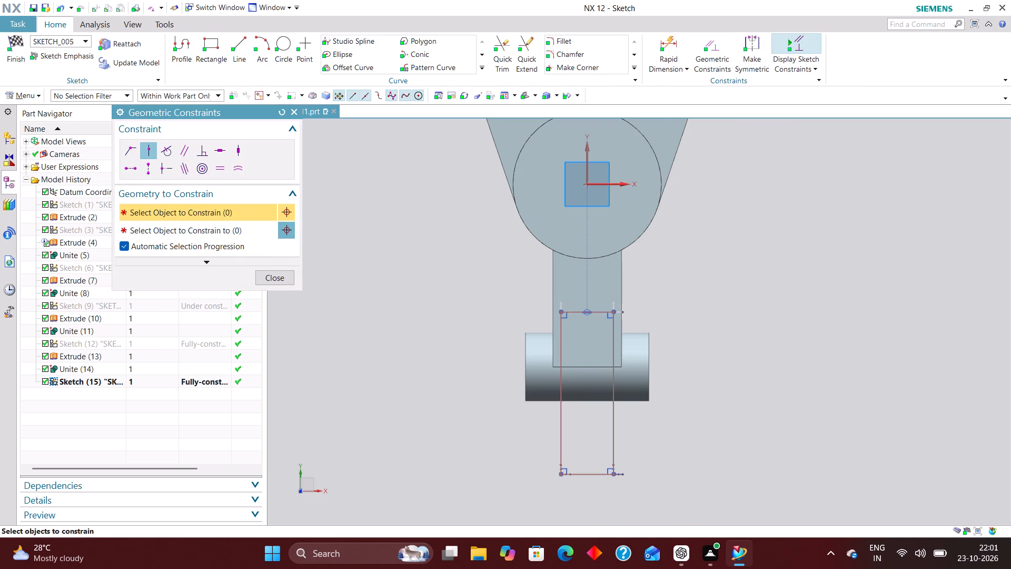
Add a rapid dimension to the rectangle's width and set it to 20 mm.
{"action": "left_click", "coordinate": [660, 42]}
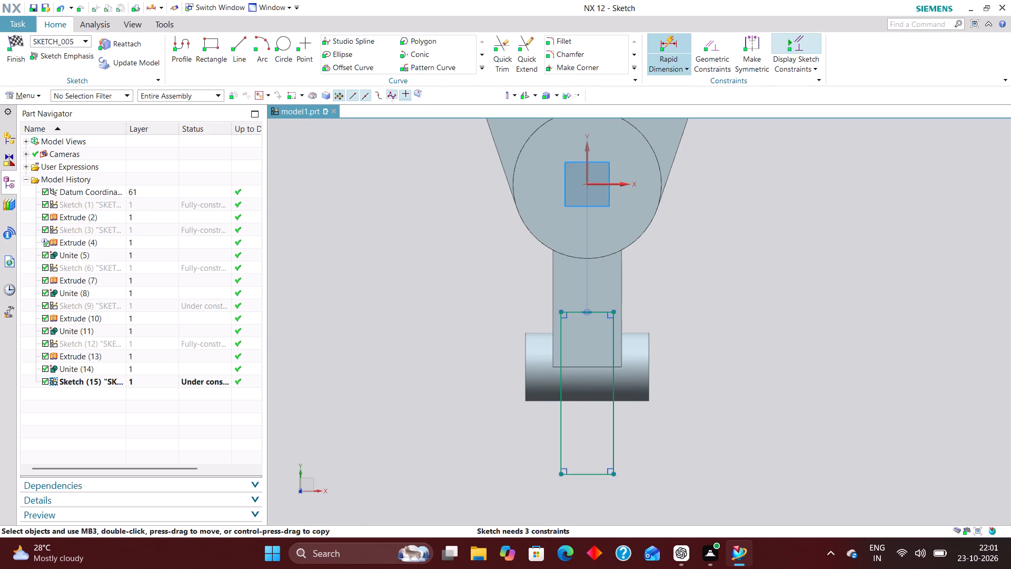
{"action": "left_click", "coordinate": [597, 311]}
{"action": "left_click", "coordinate": [590, 285]}
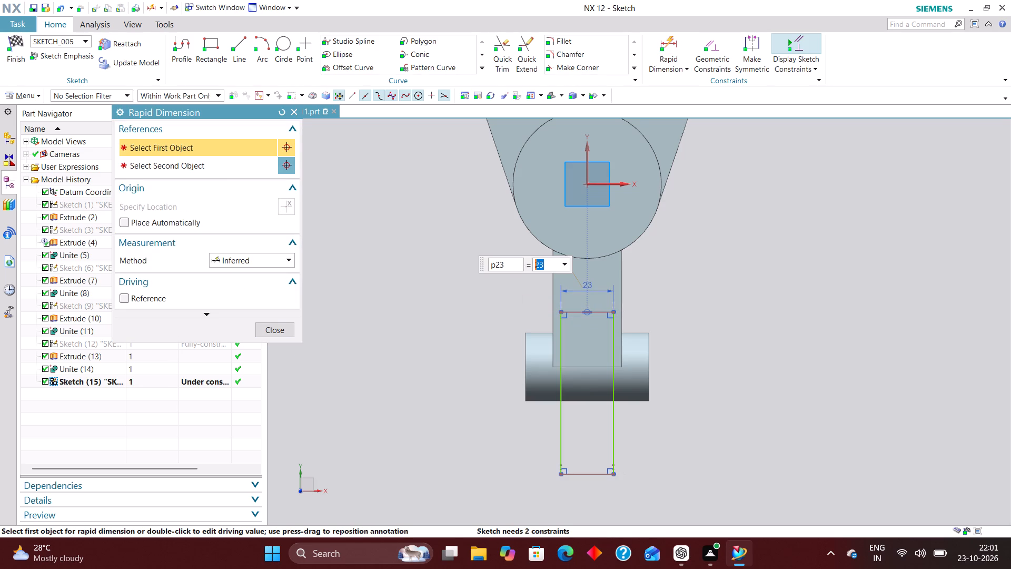
{"action": "type", "text": "20"}
{"action": "key", "text": "Return"}
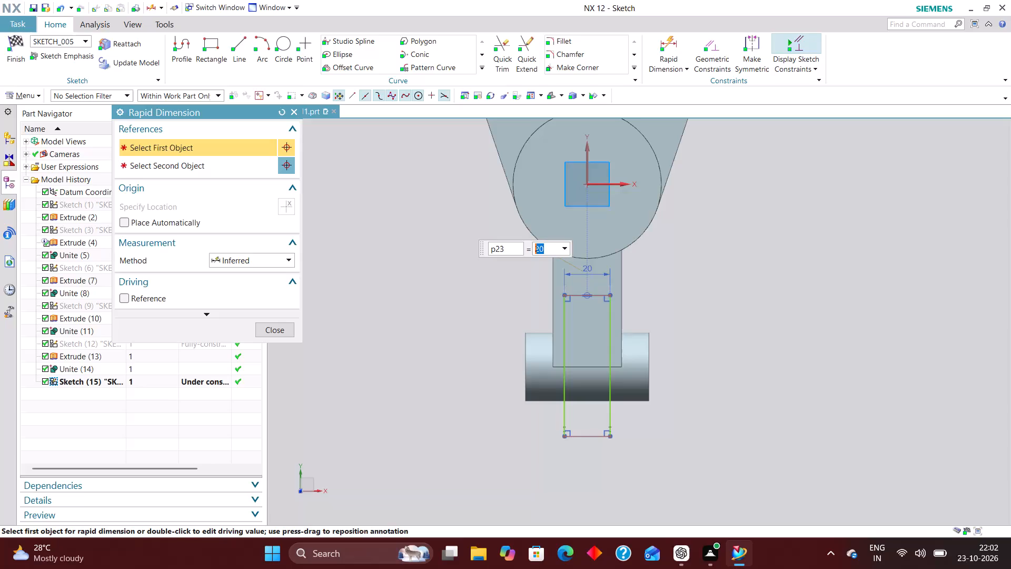
Dimension the gap between the rectangle's long side and the adjacent side edge of the extension with the inferred method.
{"action": "scroll", "coordinate": [658, 281], "scroll_direction": "up", "scroll_amount": 1}
{"action": "scroll", "coordinate": [622, 313], "scroll_direction": "up", "scroll_amount": 3}
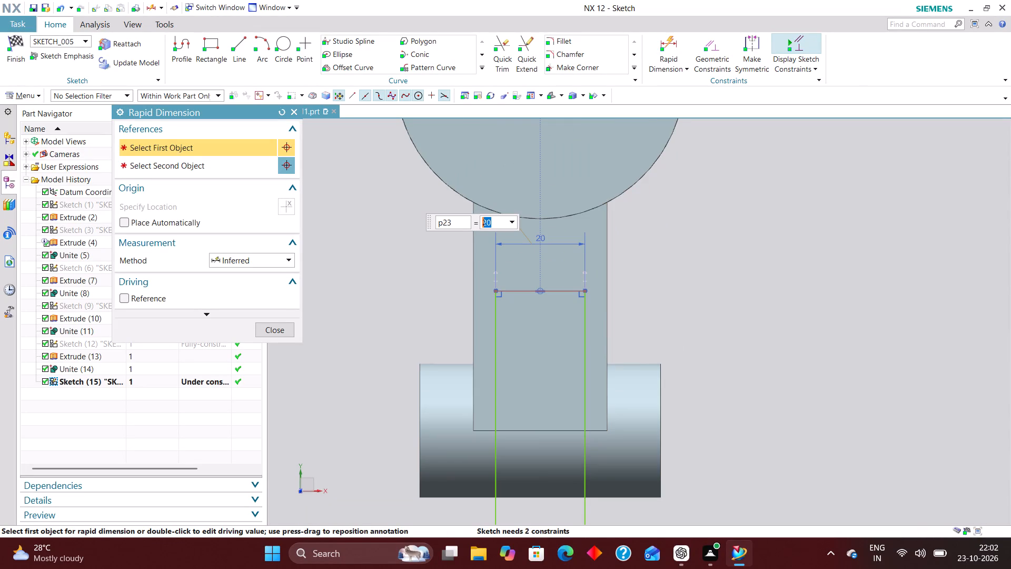
{"action": "left_click", "coordinate": [582, 338]}
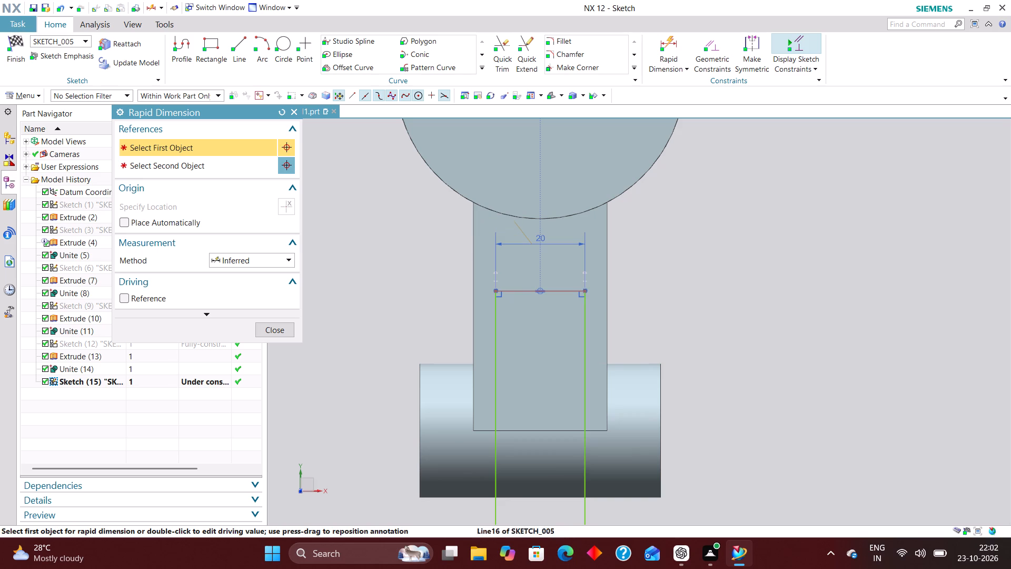
{"action": "left_click", "coordinate": [607, 336]}
{"action": "left_click", "coordinate": [651, 316]}
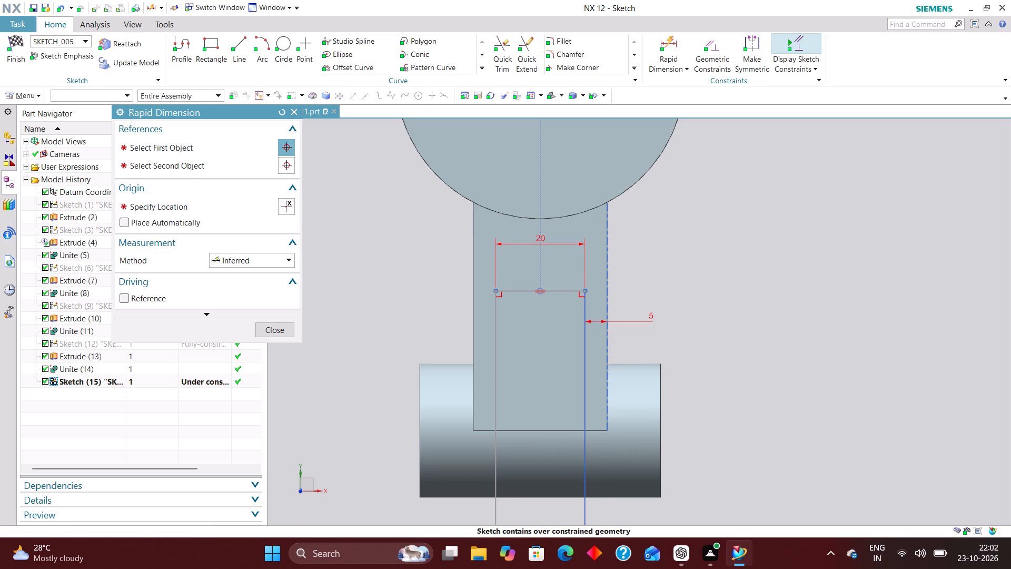
Delete the 5 mm gap dimension between the rectangle's long side and the extension's side edge.
{"action": "left_click", "coordinate": [276, 328]}
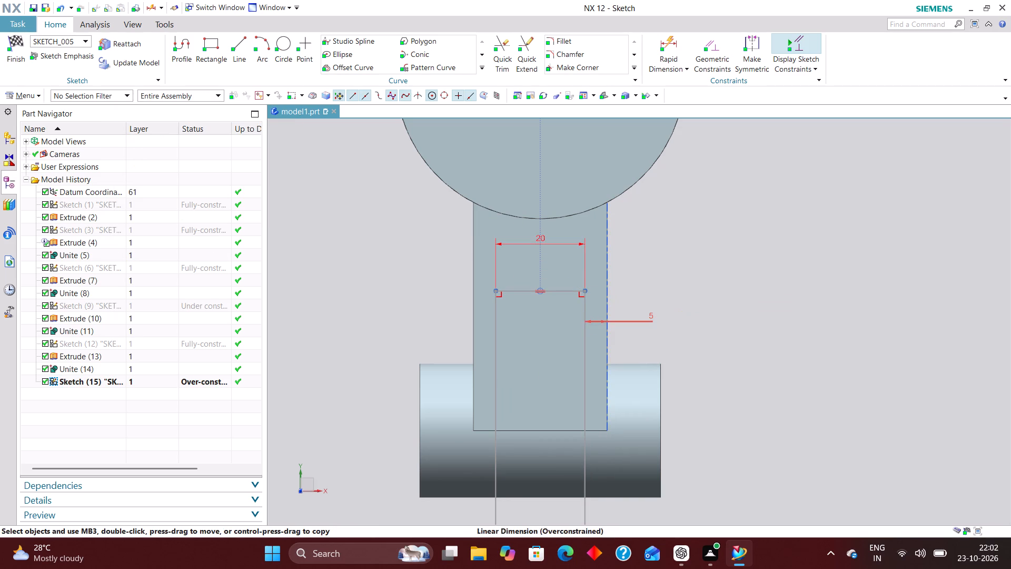
{"action": "right_click_drag", "start_coordinate": [651, 318], "coordinate": [621, 317]}
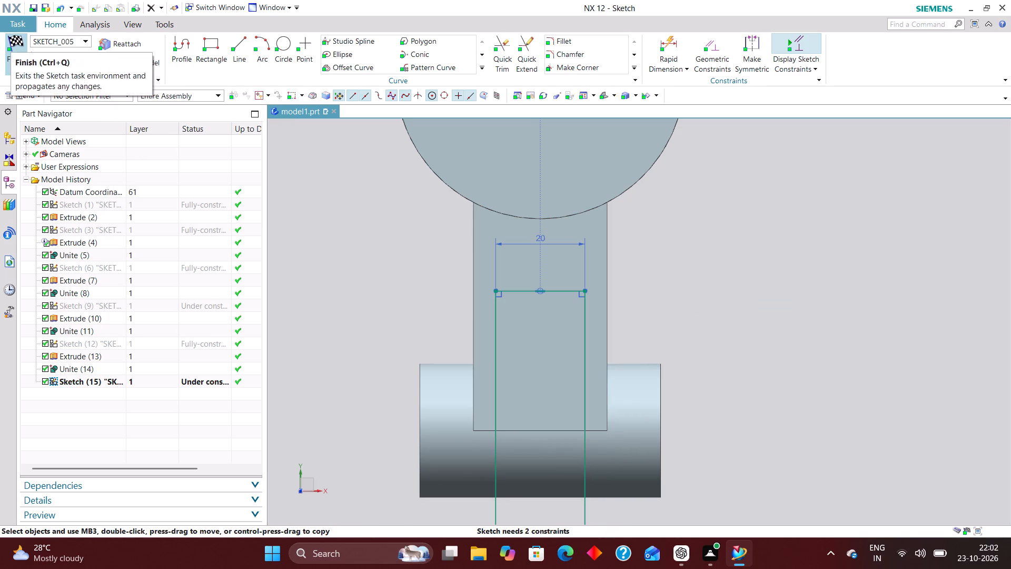
Shorten the slot rectangle by moving its outer short edge closer, so it sits just beyond the end cylinder.
{"action": "scroll", "coordinate": [444, 341], "scroll_direction": "down", "scroll_amount": 4}
{"action": "scroll", "coordinate": [464, 413], "scroll_direction": "up", "scroll_amount": 2}
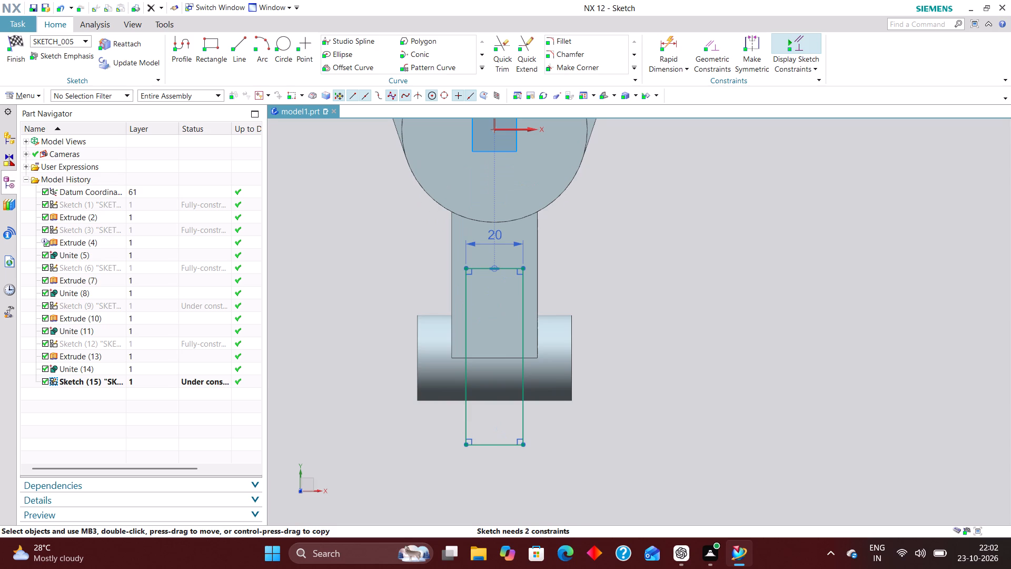
{"action": "left_click_drag", "start_coordinate": [492, 444], "coordinate": [492, 410]}
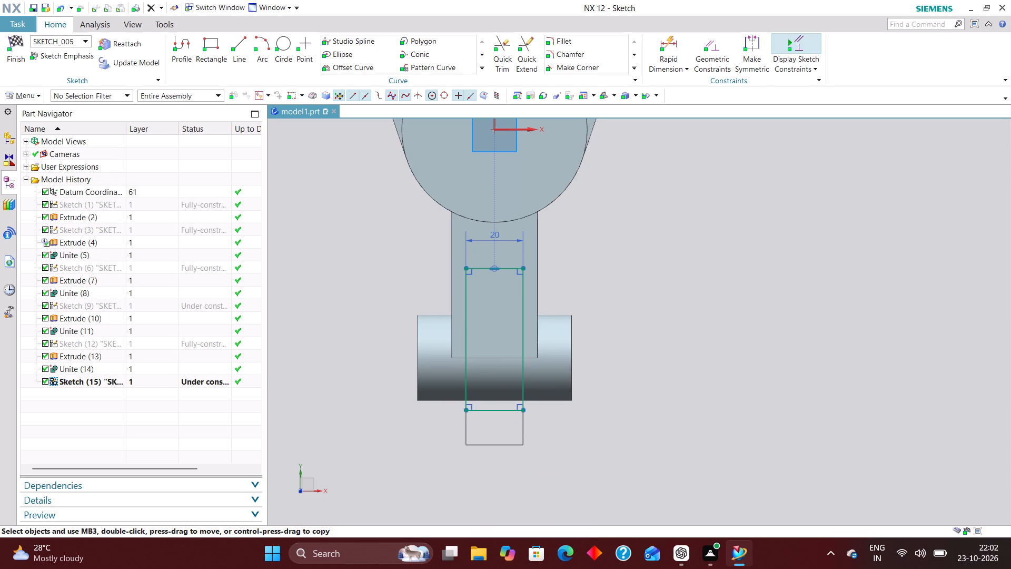
{"action": "left_click_drag", "start_coordinate": [492, 410], "coordinate": [493, 416]}
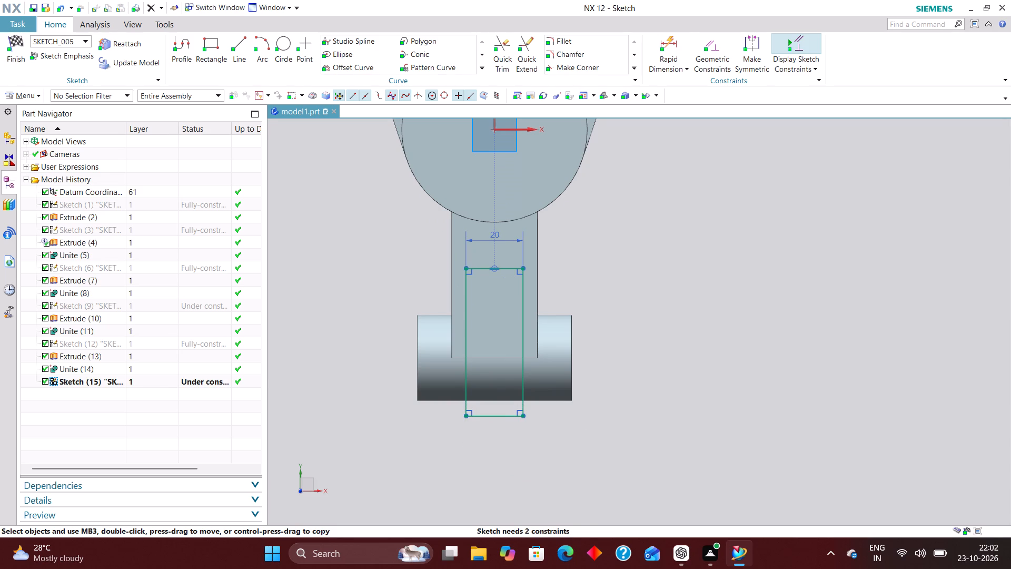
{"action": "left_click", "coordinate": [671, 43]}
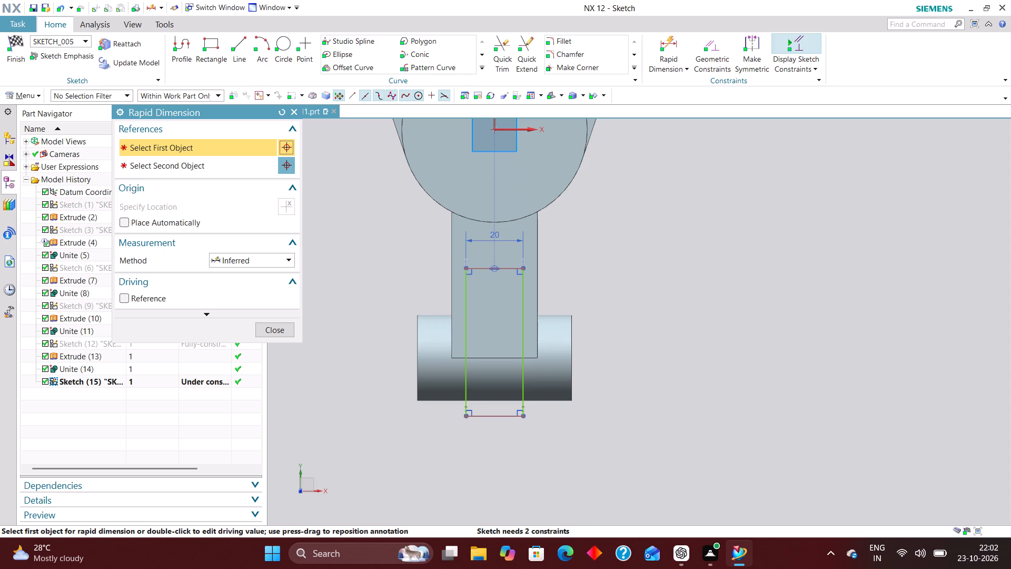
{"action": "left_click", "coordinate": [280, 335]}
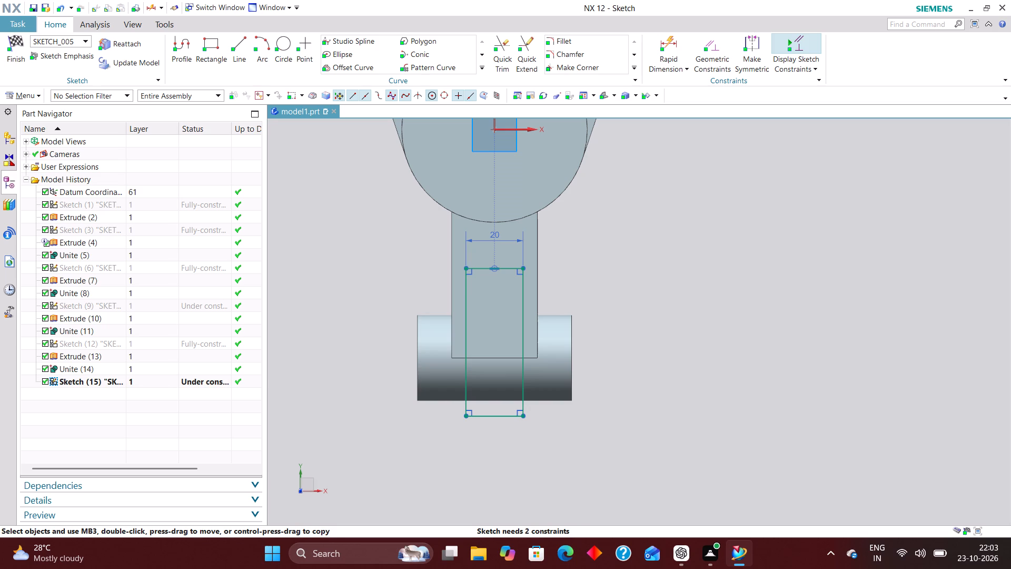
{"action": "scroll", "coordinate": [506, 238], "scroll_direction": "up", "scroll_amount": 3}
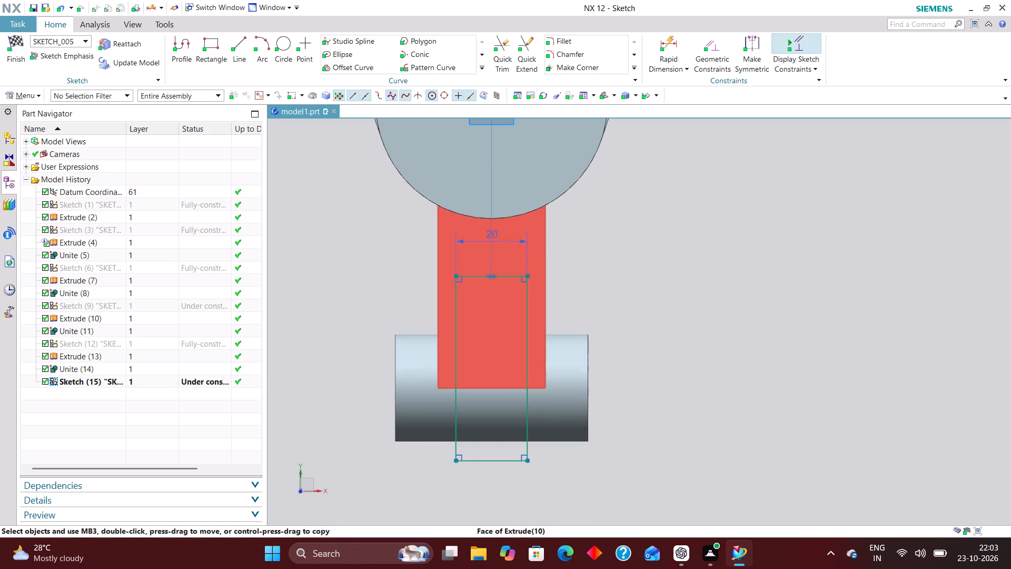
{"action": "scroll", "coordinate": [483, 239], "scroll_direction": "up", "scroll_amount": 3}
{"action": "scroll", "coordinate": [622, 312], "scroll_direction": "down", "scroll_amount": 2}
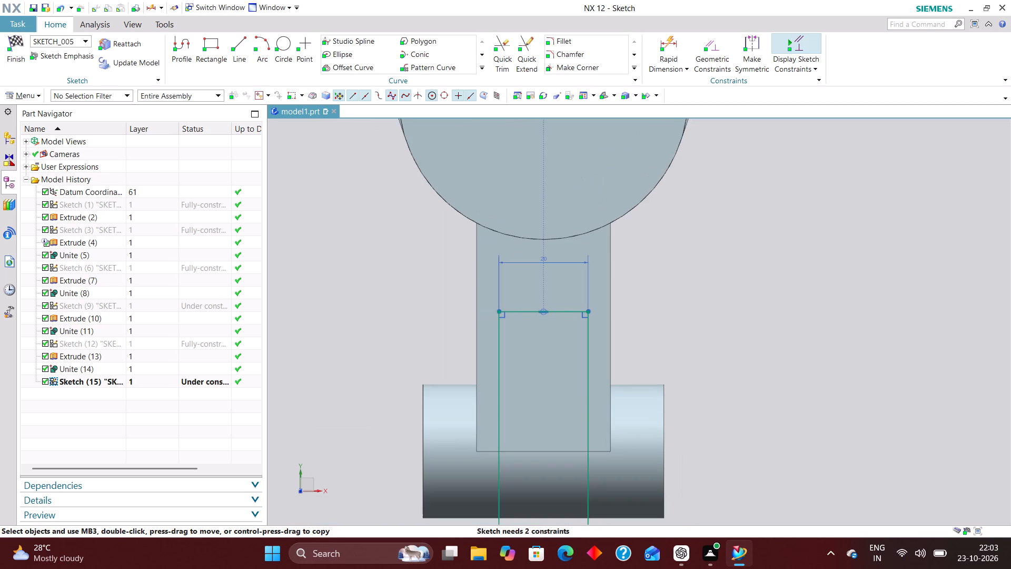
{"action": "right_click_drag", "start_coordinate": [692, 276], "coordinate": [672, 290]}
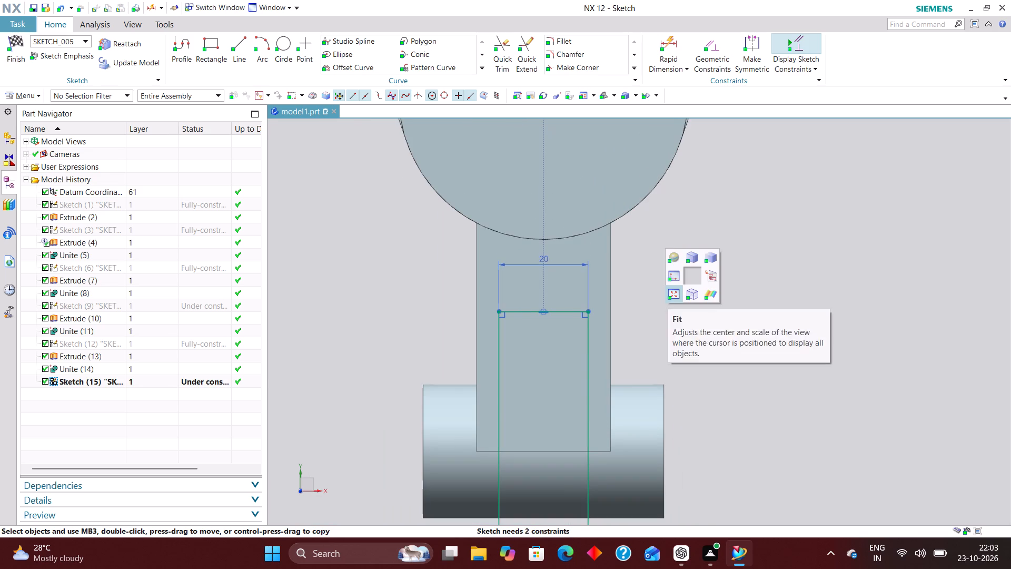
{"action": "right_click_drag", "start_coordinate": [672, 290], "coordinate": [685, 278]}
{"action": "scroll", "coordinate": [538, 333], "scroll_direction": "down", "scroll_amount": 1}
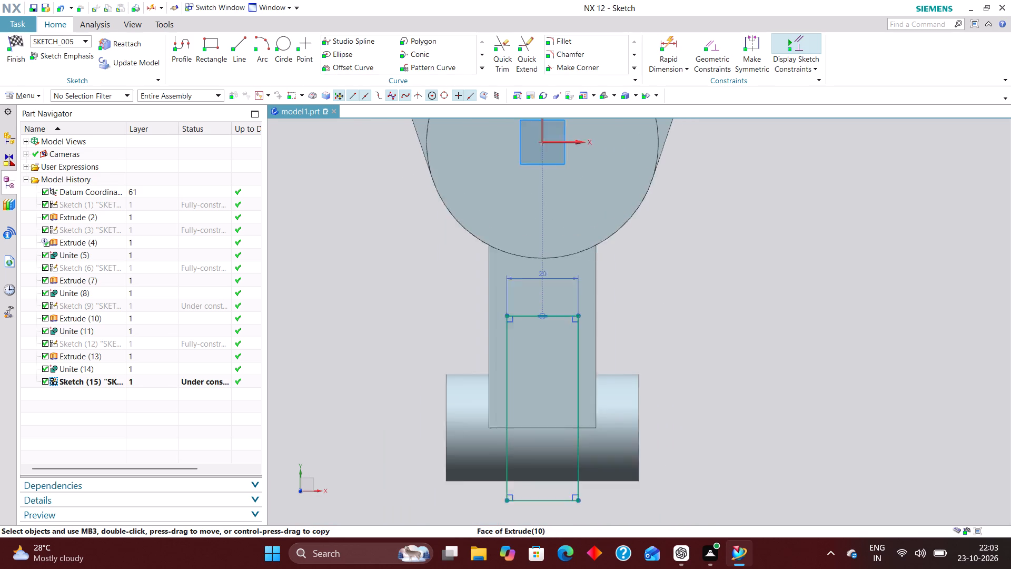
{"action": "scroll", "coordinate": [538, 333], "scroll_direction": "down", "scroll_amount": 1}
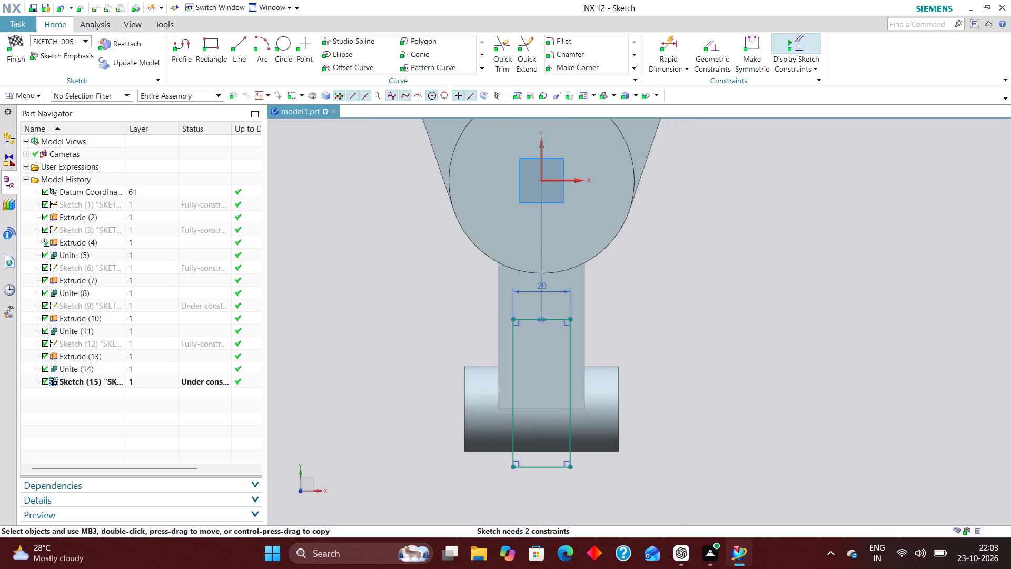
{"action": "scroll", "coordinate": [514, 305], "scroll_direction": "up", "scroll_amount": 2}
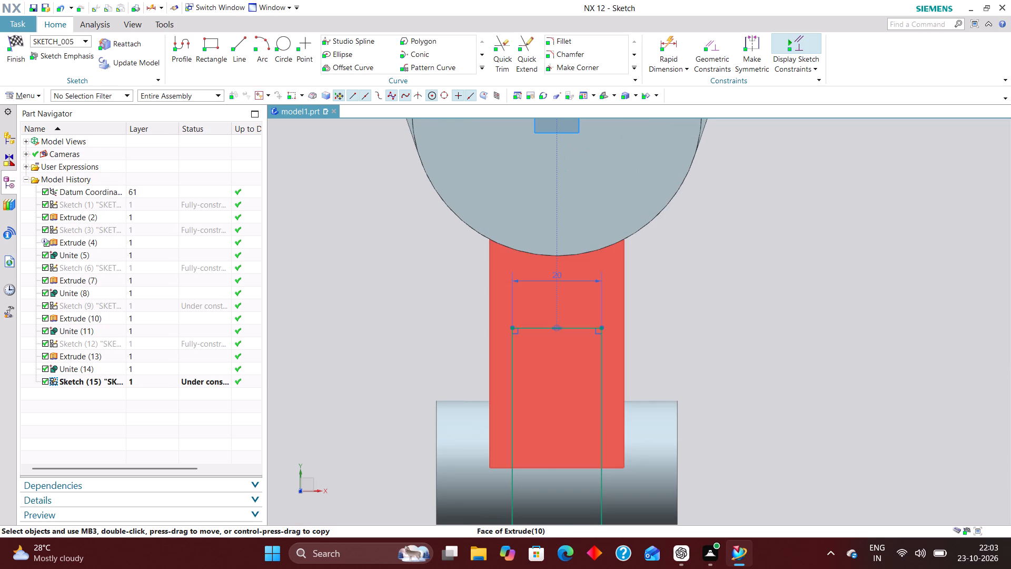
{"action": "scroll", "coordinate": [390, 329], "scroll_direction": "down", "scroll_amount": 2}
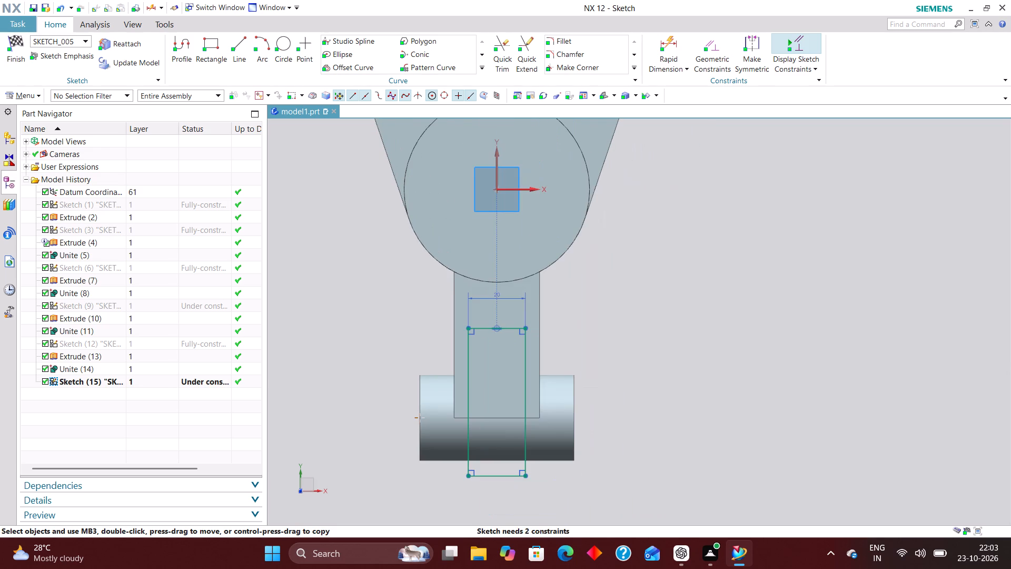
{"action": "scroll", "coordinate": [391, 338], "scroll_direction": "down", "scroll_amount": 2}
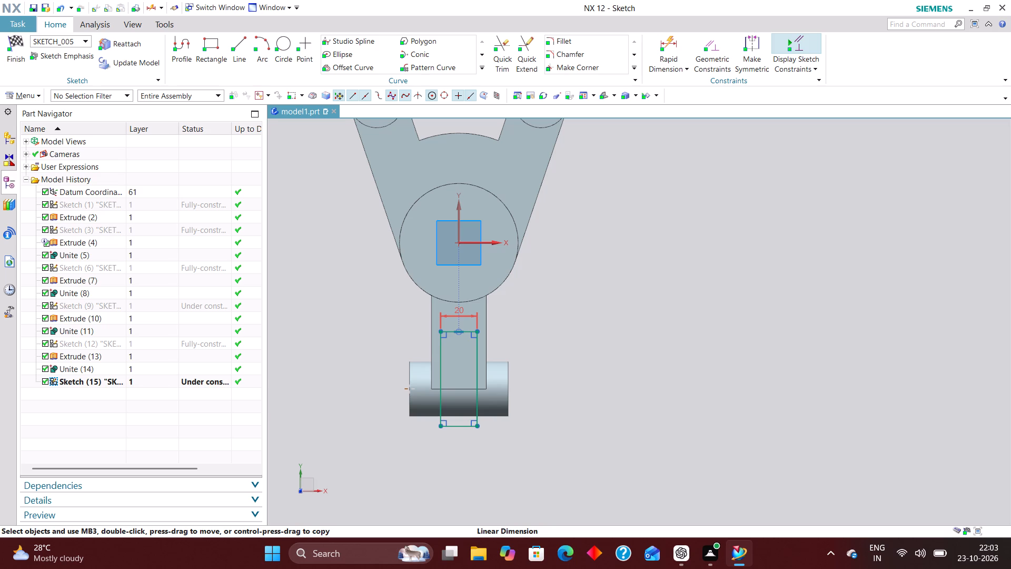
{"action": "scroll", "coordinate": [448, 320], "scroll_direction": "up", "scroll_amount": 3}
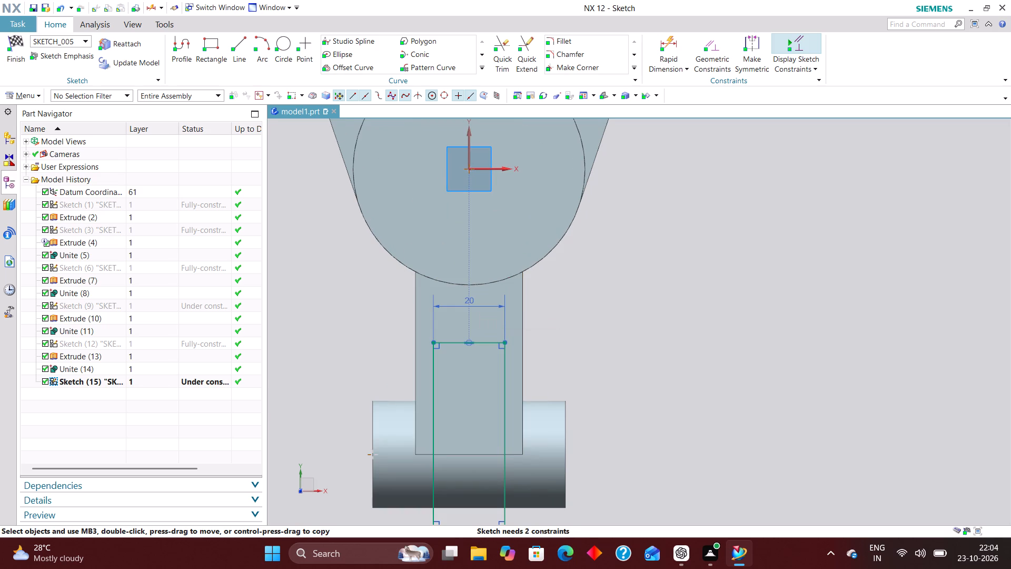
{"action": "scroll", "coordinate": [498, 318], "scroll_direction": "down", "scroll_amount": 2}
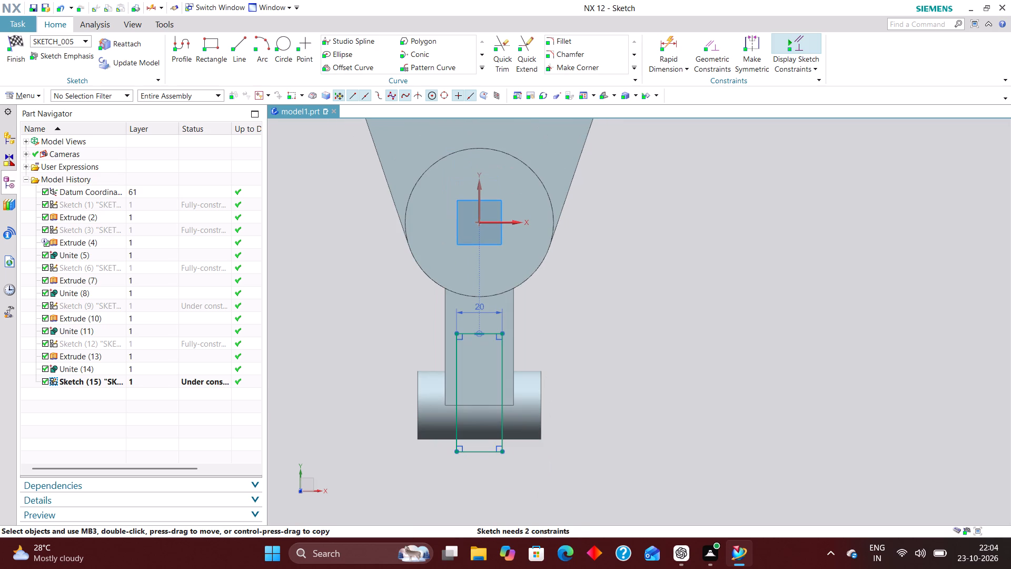
Finish the sketch and extrude the slot rectangle both ways past the extension as a separate body, with a 55 mm end distance.
{"action": "left_click", "coordinate": [19, 46]}
{"action": "scroll", "coordinate": [488, 321], "scroll_direction": "down", "scroll_amount": 3}
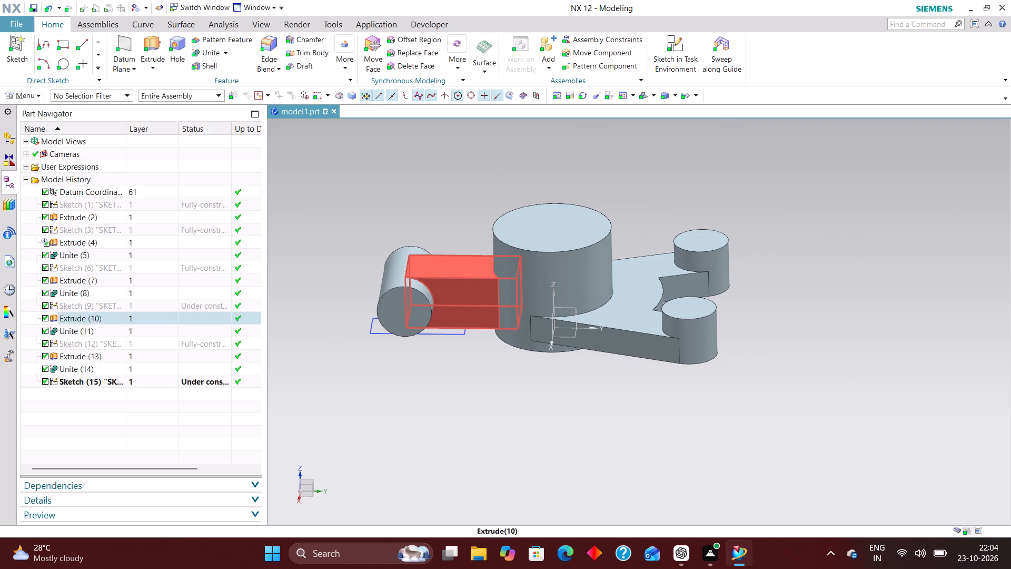
{"action": "left_click", "coordinate": [145, 43]}
{"action": "left_click", "coordinate": [373, 331]}
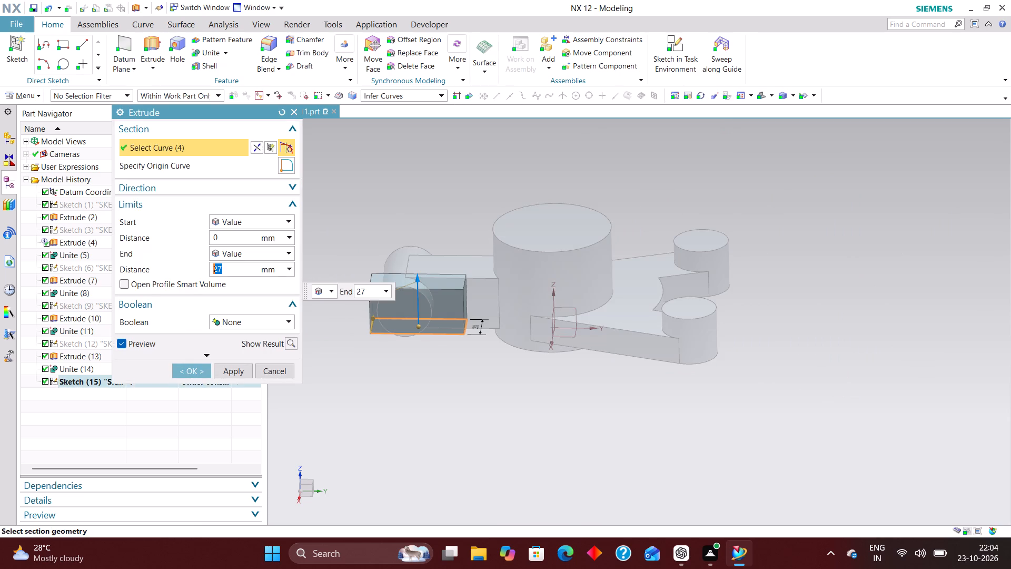
{"action": "scroll", "coordinate": [414, 291], "scroll_direction": "up", "scroll_amount": 1}
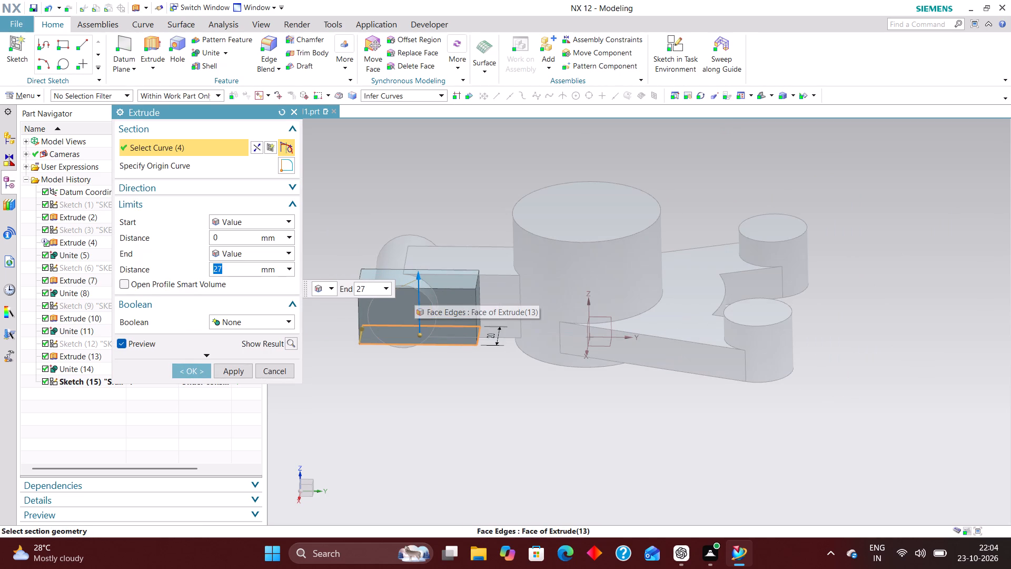
{"action": "left_click_drag", "start_coordinate": [417, 276], "coordinate": [411, 218]}
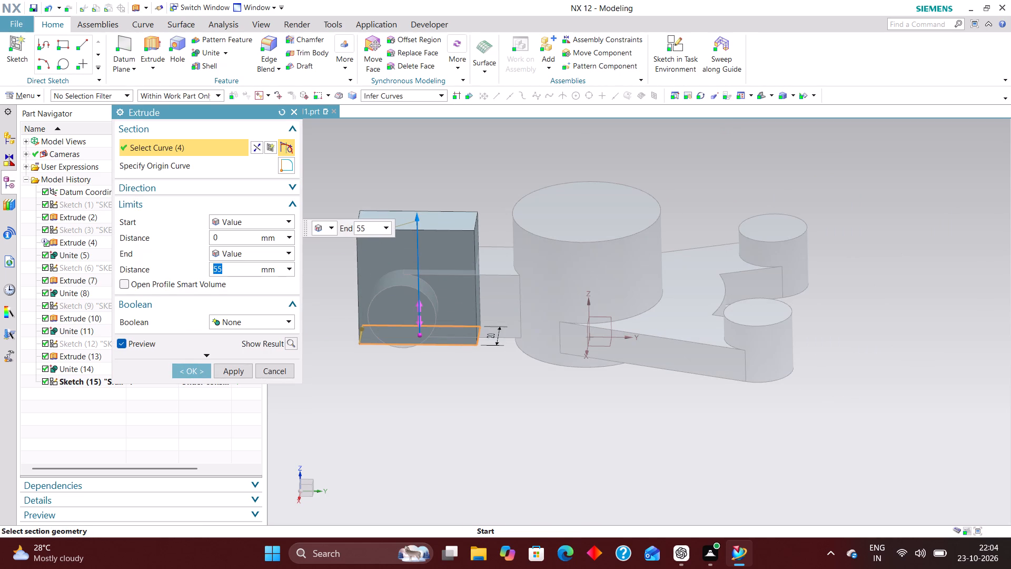
{"action": "left_click_drag", "start_coordinate": [420, 337], "coordinate": [425, 381]}
{"action": "left_click", "coordinate": [196, 371]}
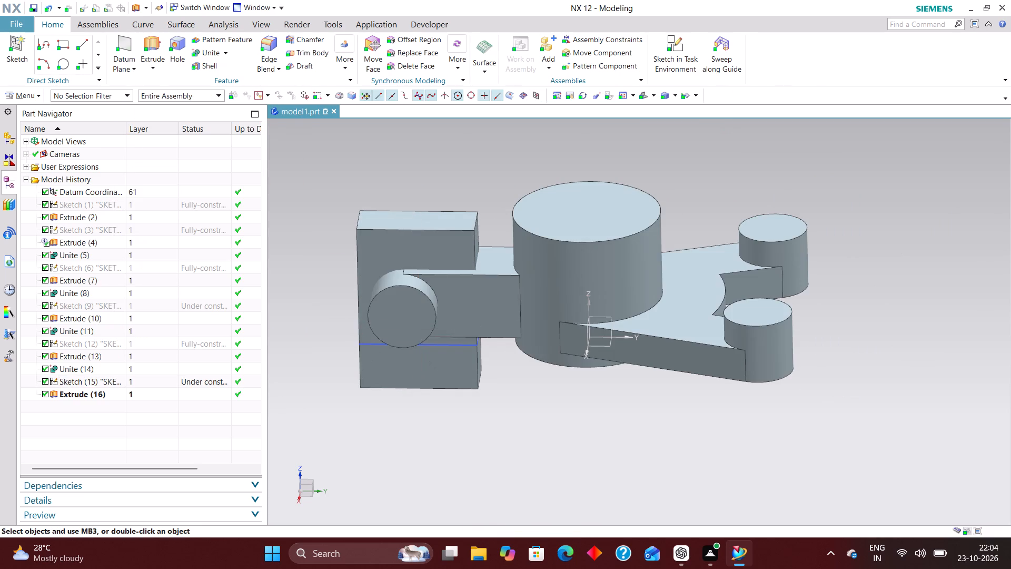
Subtract the extruded rectangular block from the bell crank body to cut the slot in the extension's end.
{"action": "left_click", "coordinate": [224, 54]}
{"action": "left_click", "coordinate": [231, 84]}
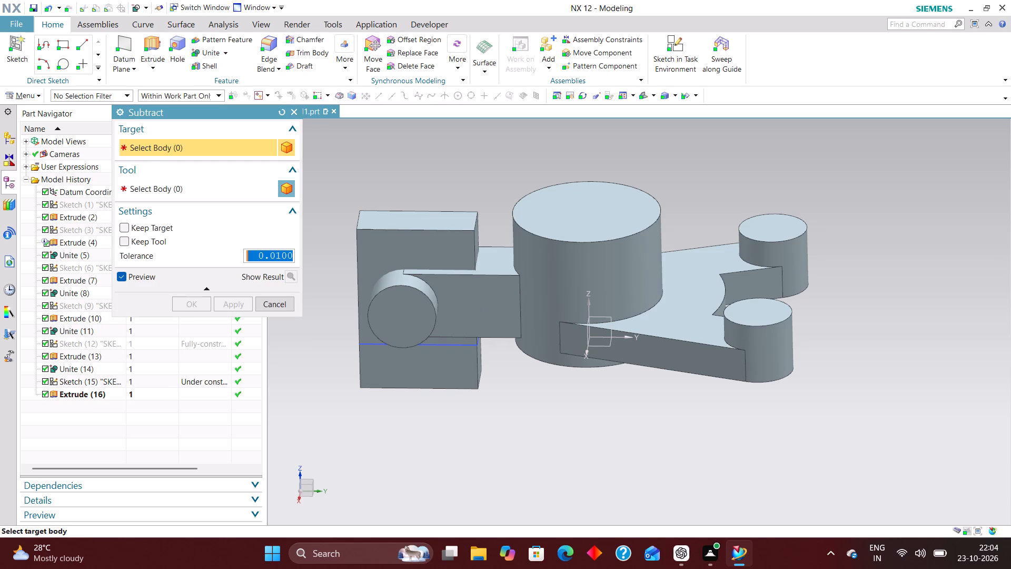
{"action": "left_click", "coordinate": [530, 278]}
{"action": "left_click", "coordinate": [458, 252]}
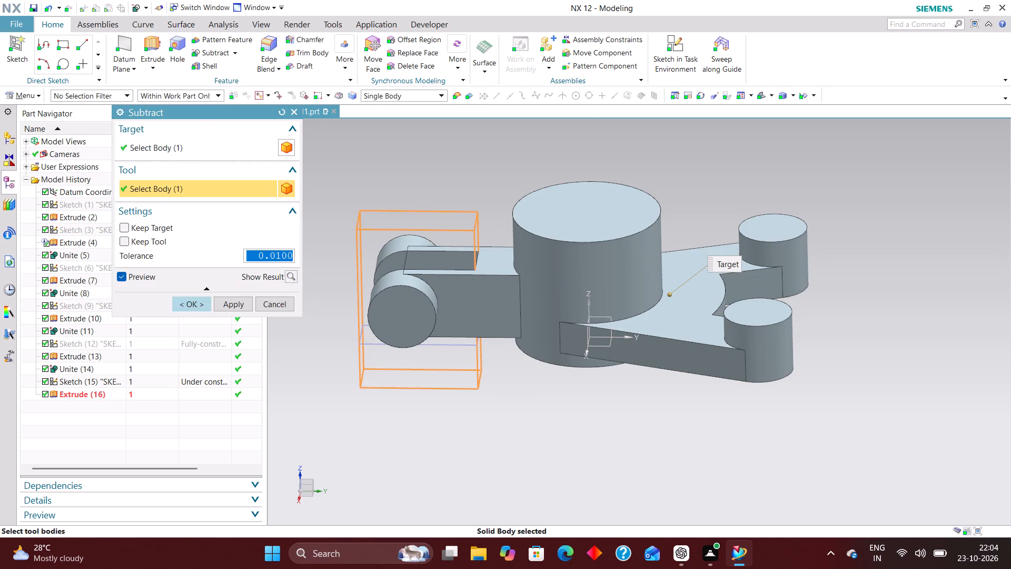
{"action": "left_click", "coordinate": [189, 302]}
Hide the slot's rectangle sketch.
{"action": "middle_click_drag", "start_coordinate": [488, 199], "coordinate": [502, 250]}
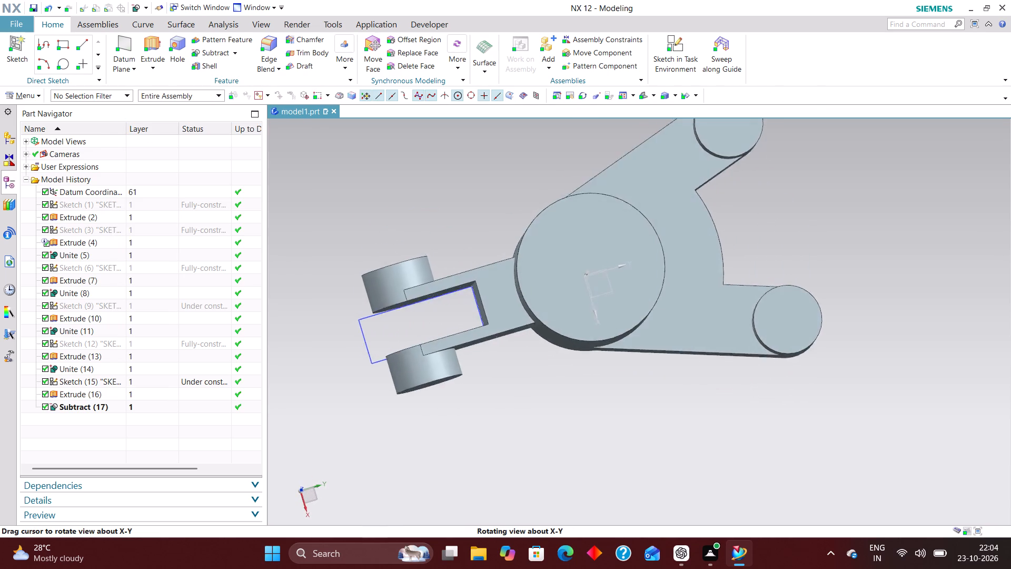
{"action": "middle_click_drag", "start_coordinate": [502, 250], "coordinate": [502, 233]}
{"action": "right_click_drag", "start_coordinate": [368, 333], "coordinate": [363, 341]}
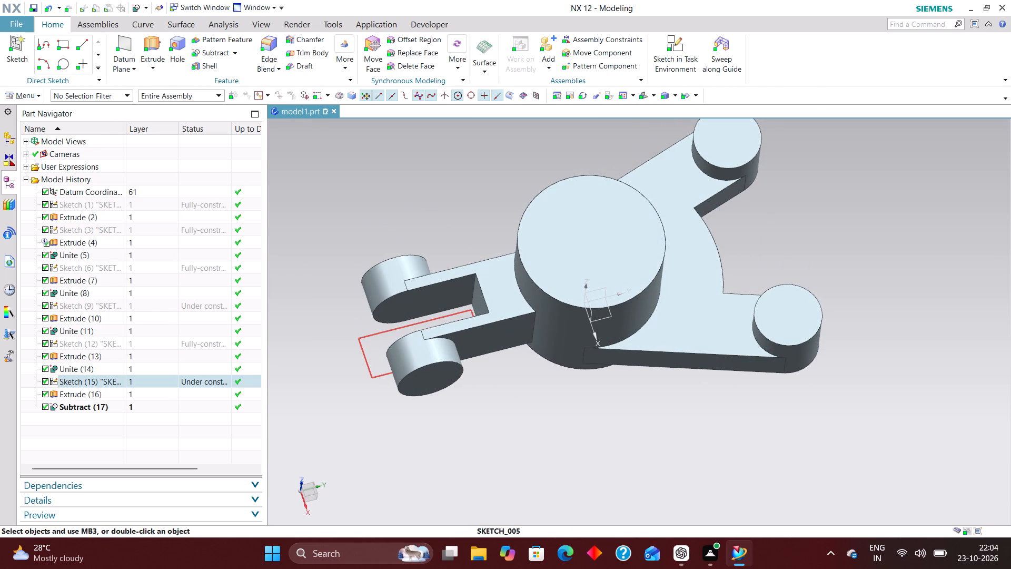
{"action": "right_click_drag", "start_coordinate": [363, 341], "coordinate": [360, 352]}
{"action": "left_click", "coordinate": [277, 447]}
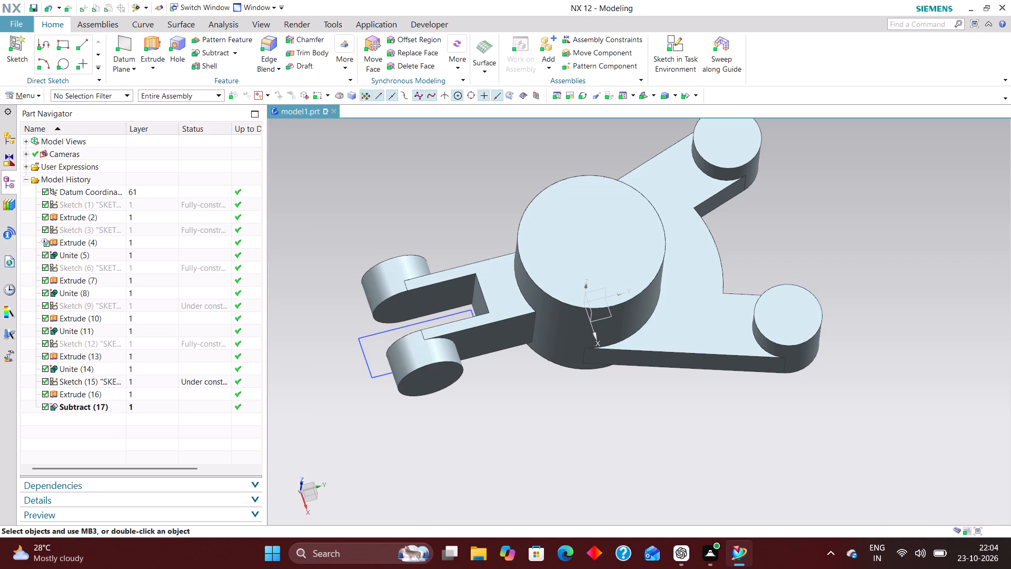
{"action": "right_click_drag", "start_coordinate": [359, 333], "coordinate": [360, 365]}
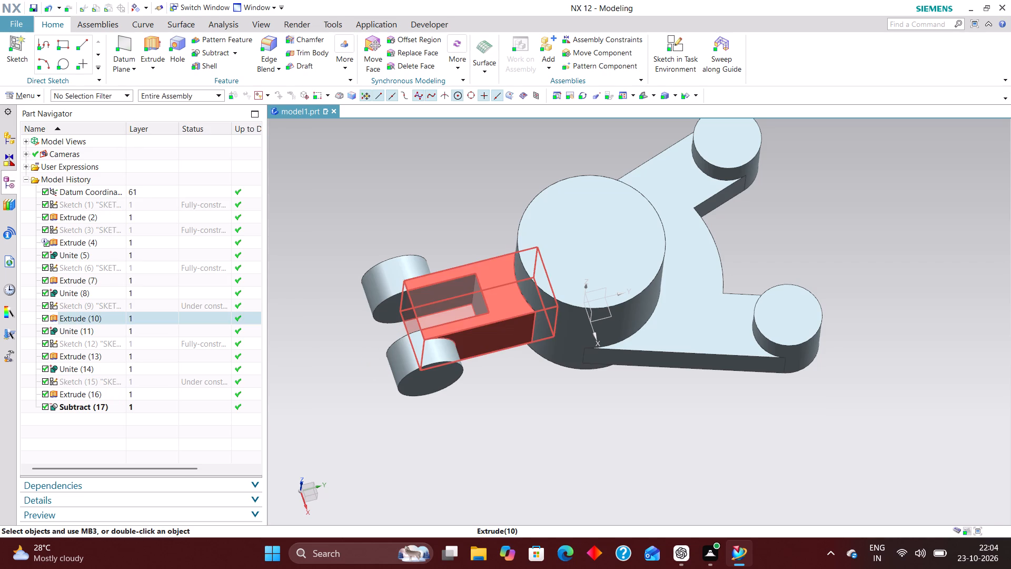
Edit the lower extension's sketch with rollback, set the rectangle's width to 40 mm, and finish the sketch.
{"action": "left_click", "coordinate": [142, 303]}
{"action": "right_click", "coordinate": [142, 303]}
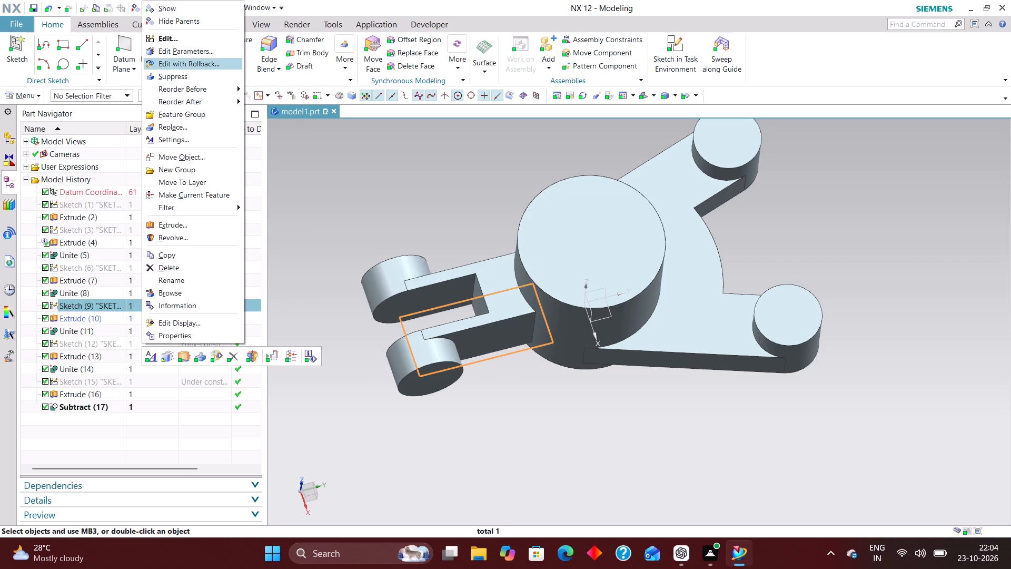
{"action": "left_click", "coordinate": [226, 62]}
{"action": "scroll", "coordinate": [524, 308], "scroll_direction": "down", "scroll_amount": 3}
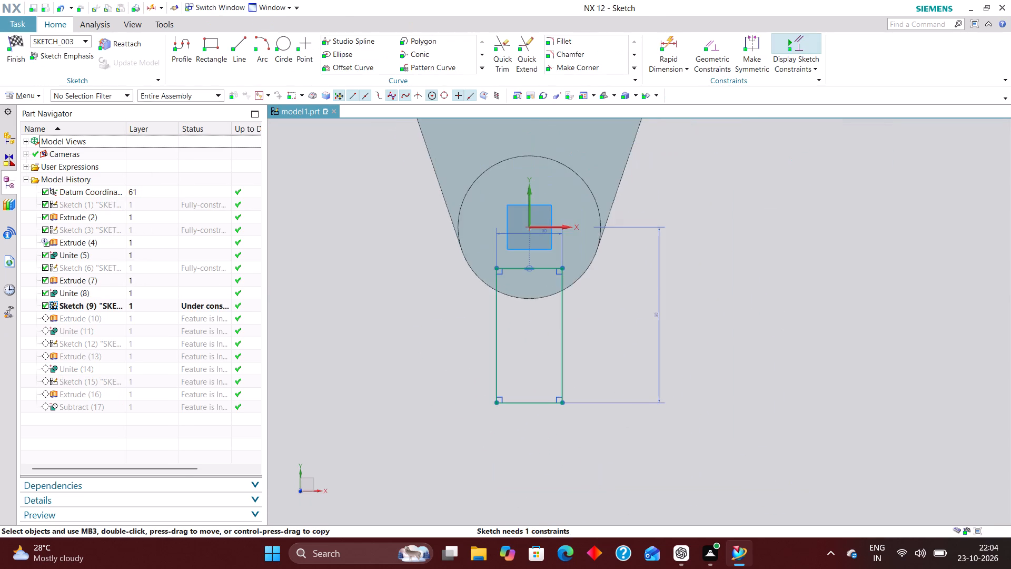
{"action": "scroll", "coordinate": [539, 271], "scroll_direction": "up", "scroll_amount": 2}
{"action": "double_click", "coordinate": [541, 211]}
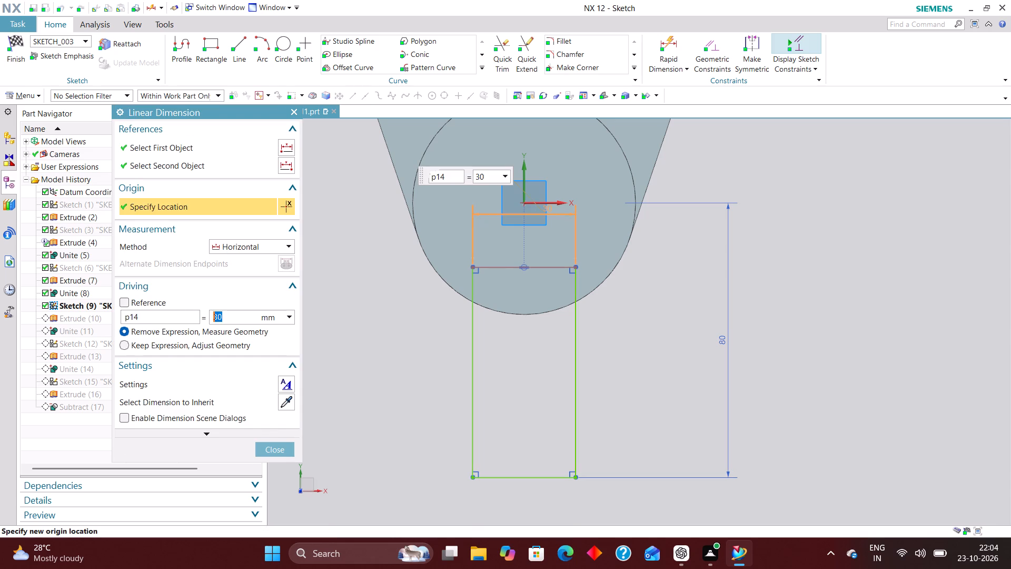
{"action": "type", "text": "40"}
{"action": "key", "text": "Return"}
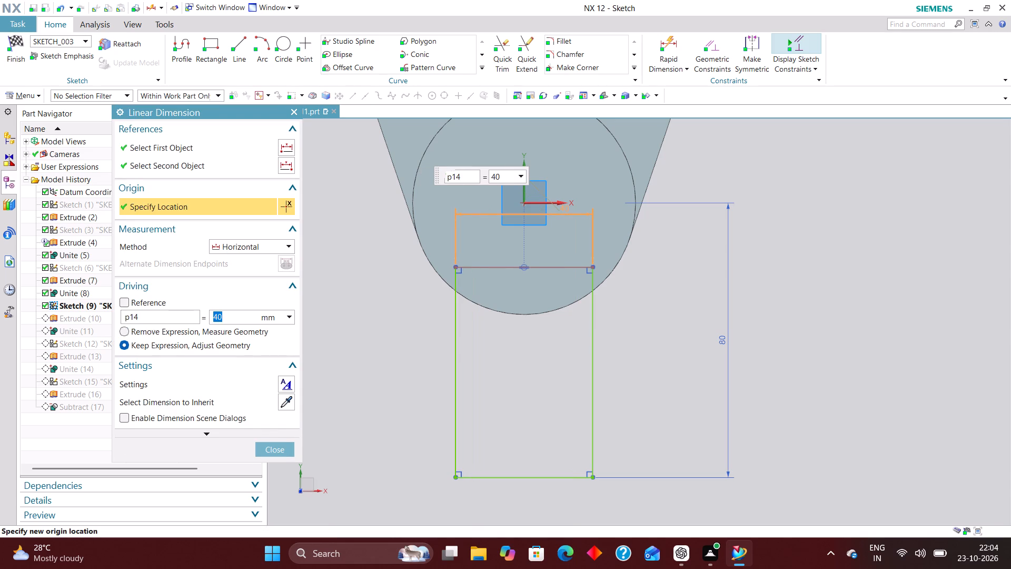
{"action": "left_click", "coordinate": [292, 448]}
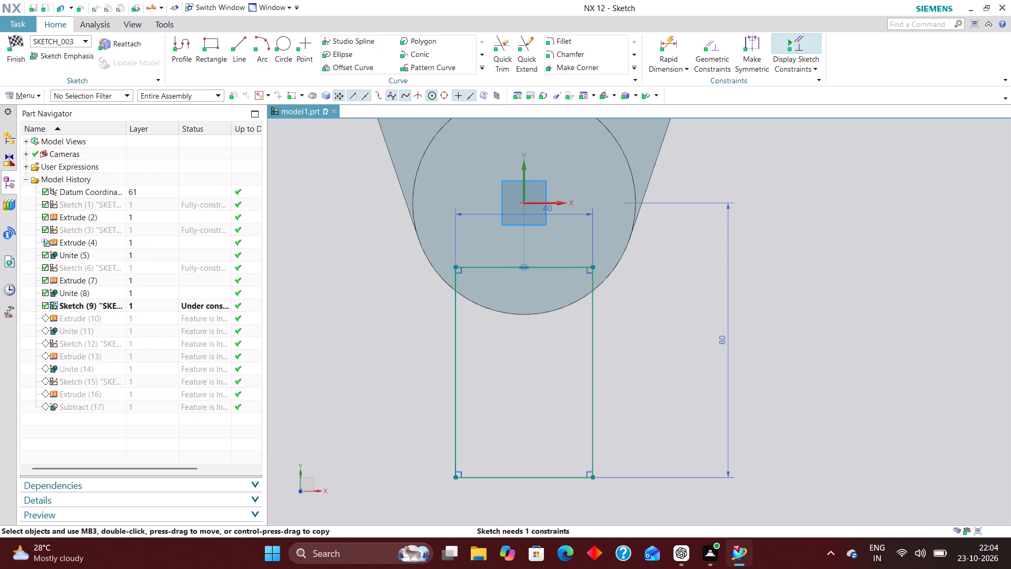
{"action": "left_click", "coordinate": [15, 41]}
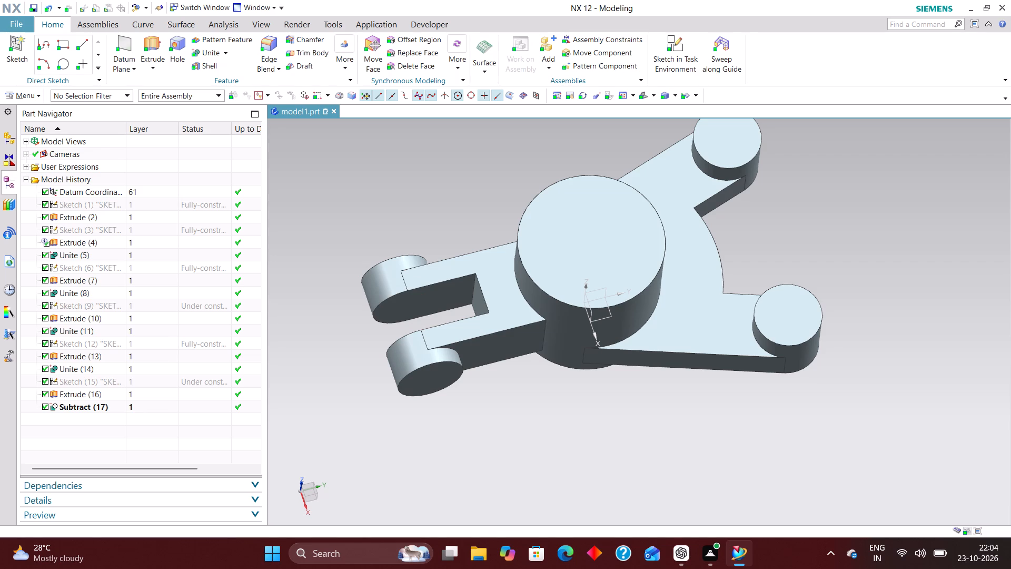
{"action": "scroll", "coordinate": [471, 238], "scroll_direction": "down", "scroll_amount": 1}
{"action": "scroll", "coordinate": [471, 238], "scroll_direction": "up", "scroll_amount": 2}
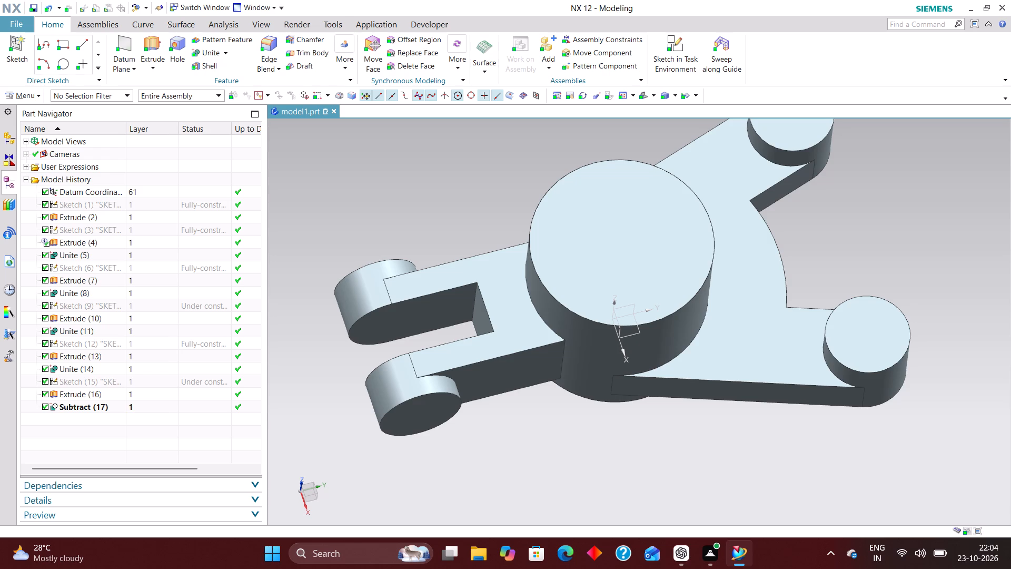
Start a sketch on the YZ datum plane and draw a rectangle about 23 by 28 mm overlapping the boss's upper edge on the slotted-extension side.
{"action": "scroll", "coordinate": [510, 440], "scroll_direction": "down", "scroll_amount": 1}
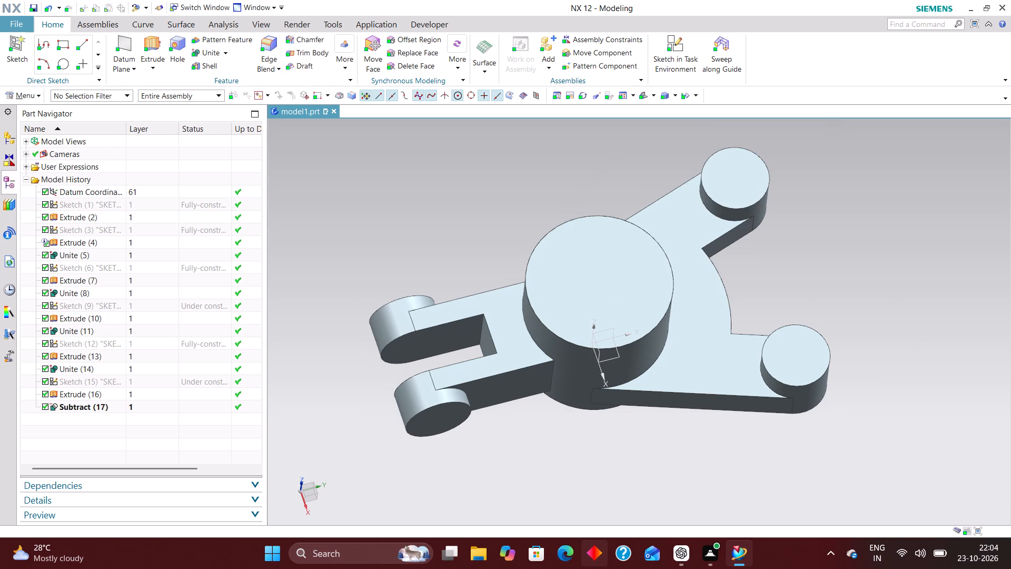
{"action": "middle_click_drag", "start_coordinate": [592, 560], "coordinate": [582, 492]}
{"action": "middle_click_drag", "start_coordinate": [613, 486], "coordinate": [607, 452]}
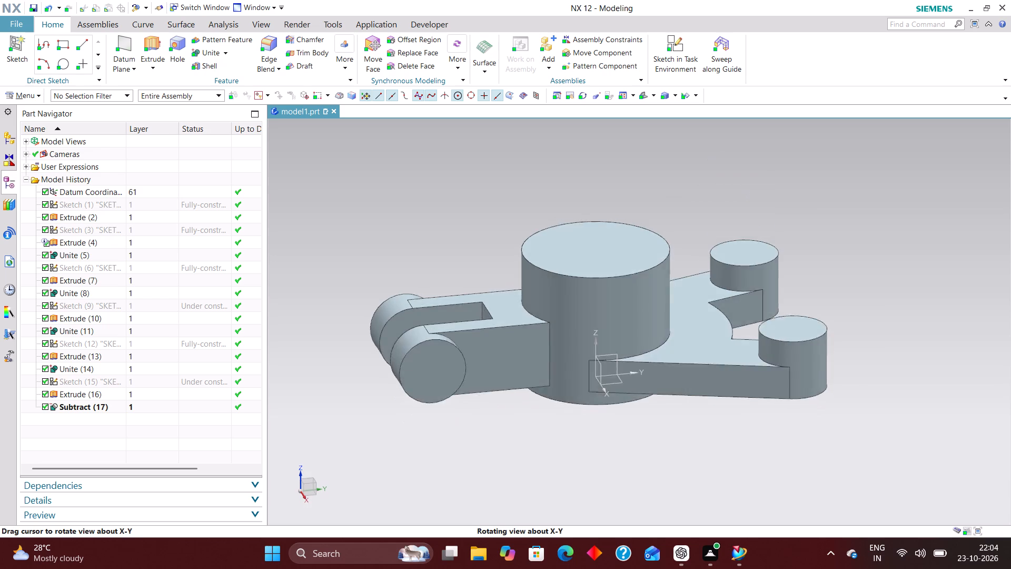
{"action": "middle_click_drag", "start_coordinate": [607, 452], "coordinate": [606, 449]}
{"action": "scroll", "coordinate": [606, 446], "scroll_direction": "up", "scroll_amount": 1}
{"action": "right_click_drag", "start_coordinate": [703, 445], "coordinate": [621, 448]}
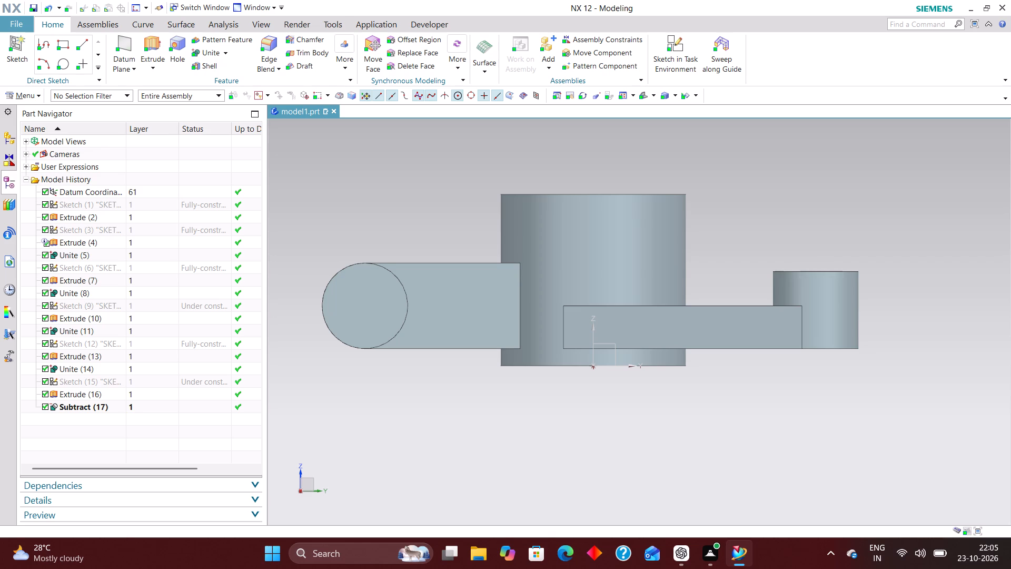
{"action": "middle_click_drag", "start_coordinate": [634, 452], "coordinate": [640, 487]}
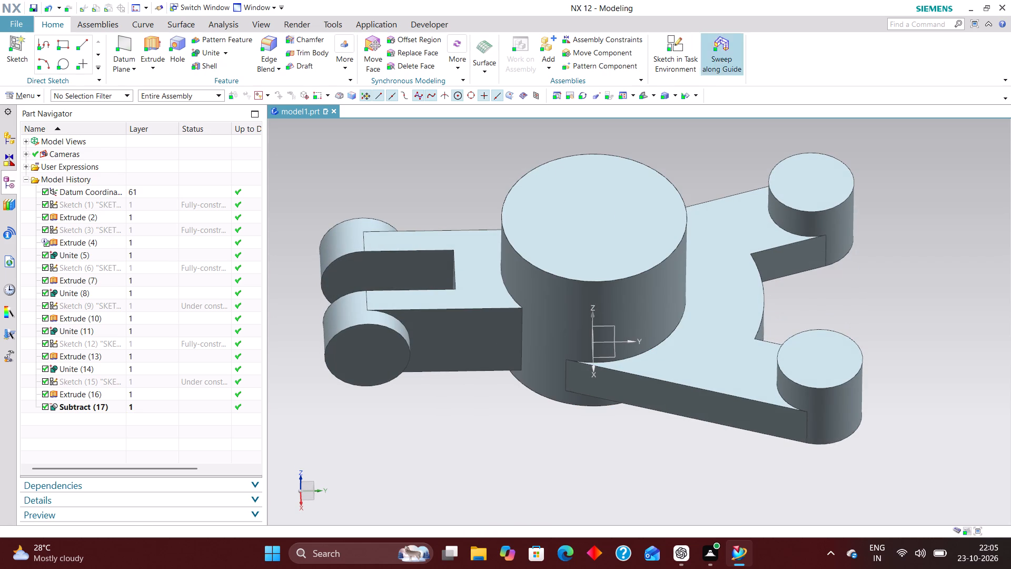
{"action": "left_click", "coordinate": [677, 40]}
{"action": "left_click", "coordinate": [610, 326]}
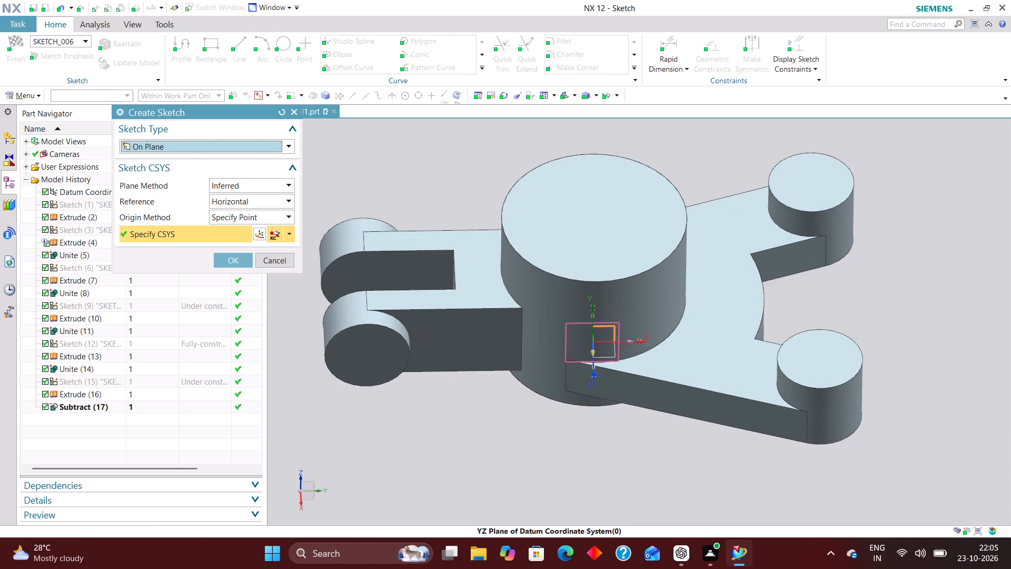
{"action": "left_click", "coordinate": [233, 258]}
{"action": "scroll", "coordinate": [523, 365], "scroll_direction": "down", "scroll_amount": 2}
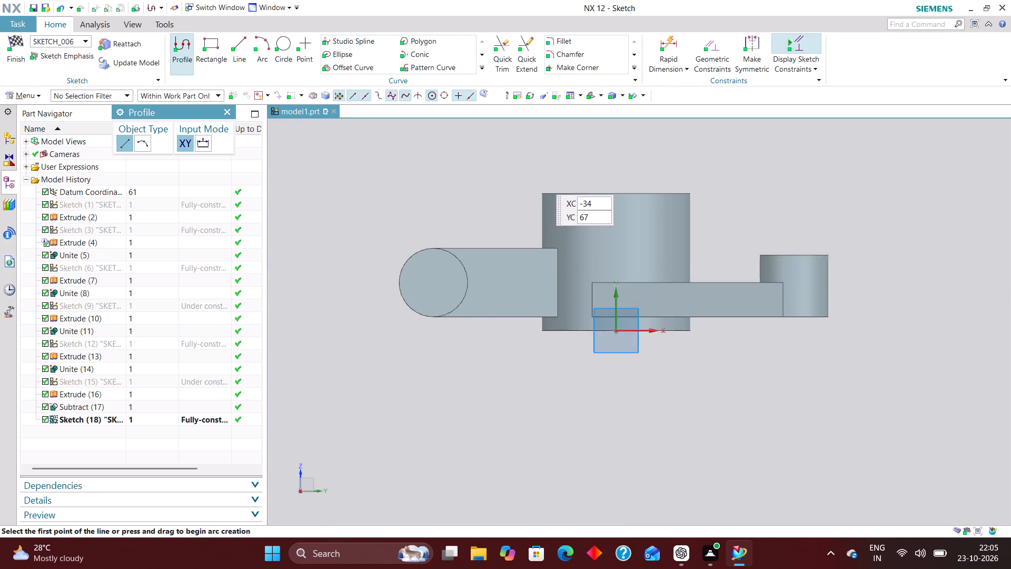
{"action": "scroll", "coordinate": [539, 176], "scroll_direction": "up", "scroll_amount": 2}
{"action": "left_click", "coordinate": [214, 48]}
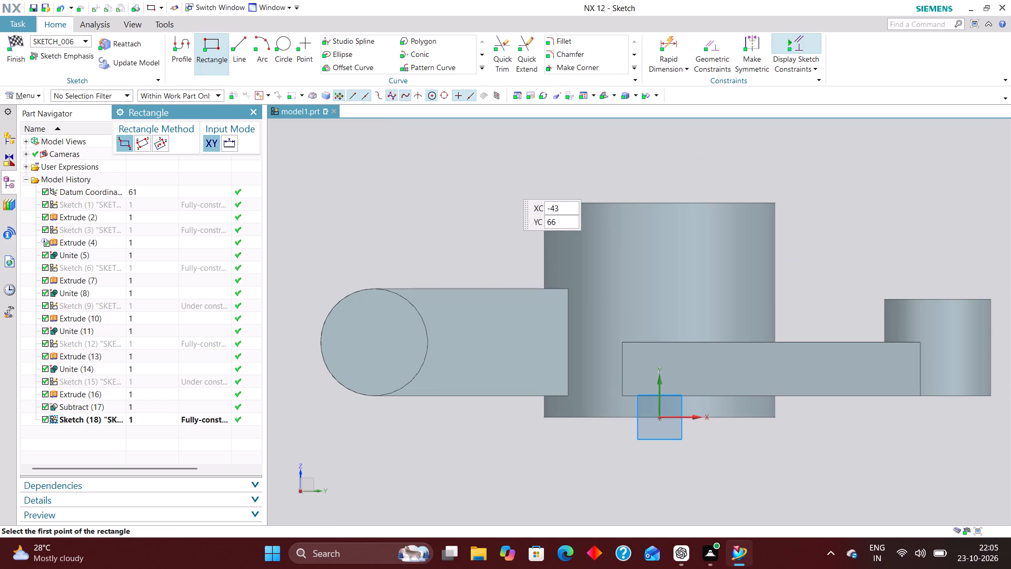
{"action": "left_click", "coordinate": [490, 160]}
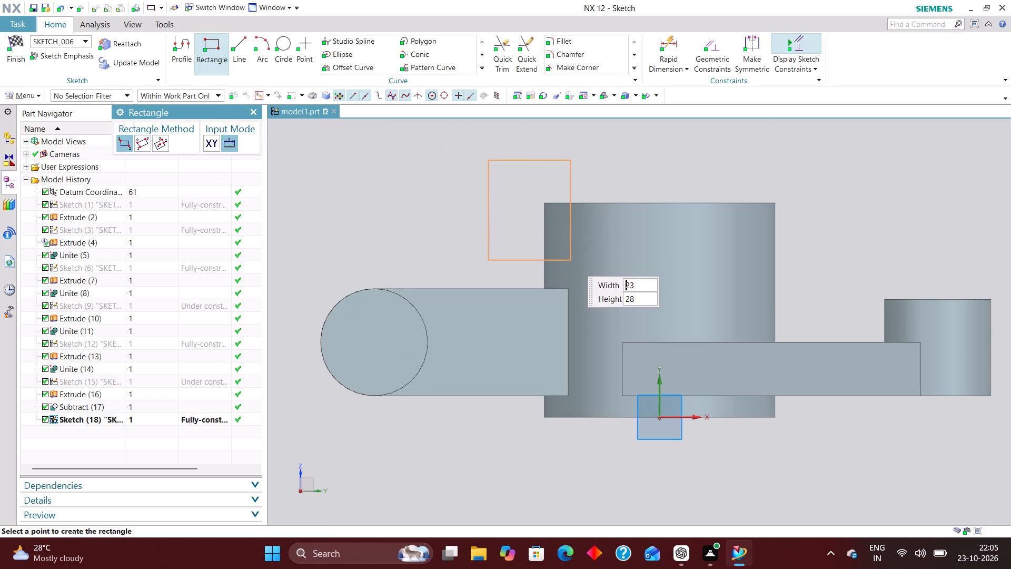
{"action": "left_click", "coordinate": [570, 259]}
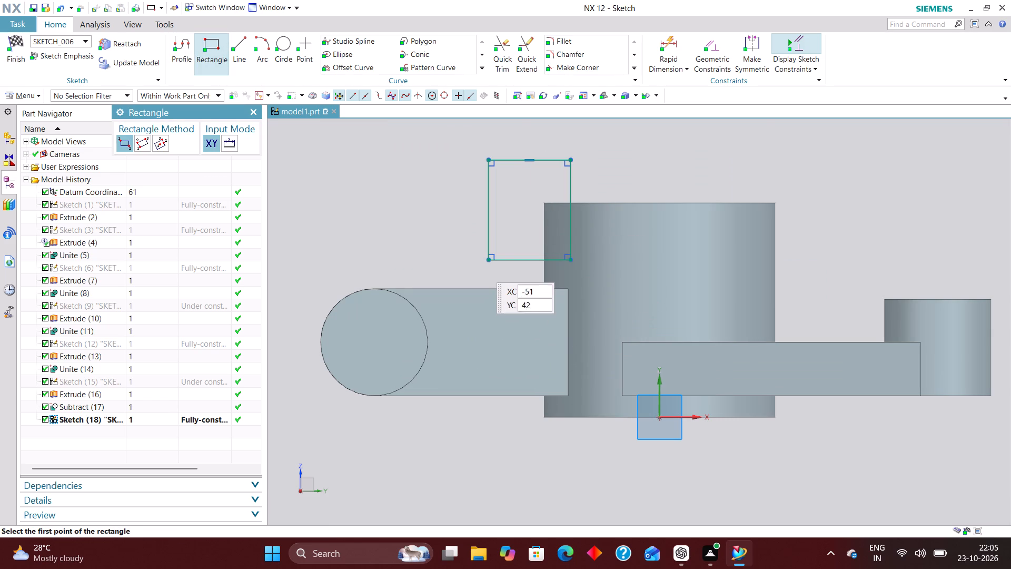
Dimension the rectangle's lower edge 18 mm below the boss's top face.
{"action": "scroll", "coordinate": [495, 244], "scroll_direction": "up", "scroll_amount": 2}
{"action": "scroll", "coordinate": [511, 237], "scroll_direction": "down", "scroll_amount": 2}
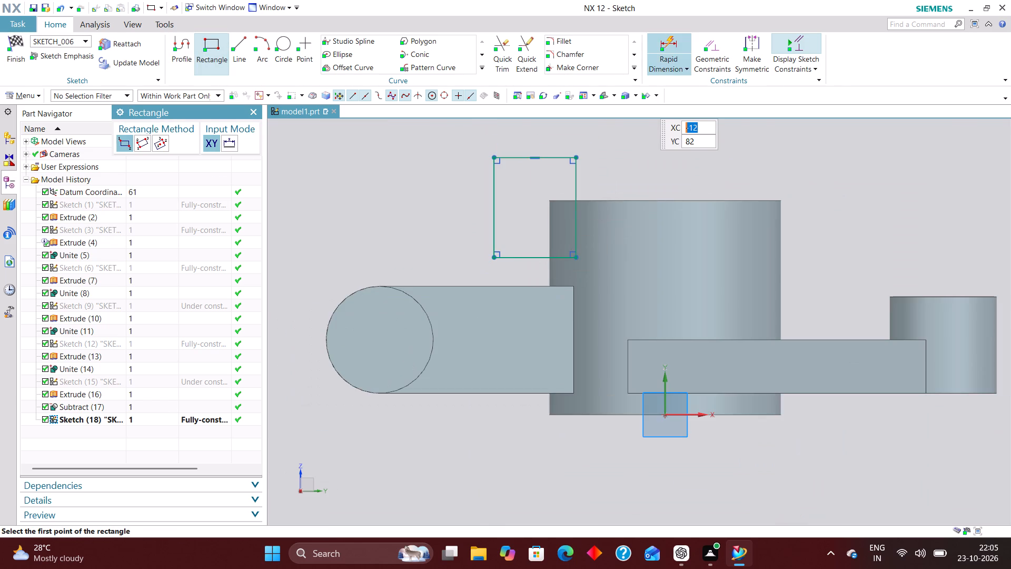
{"action": "left_click", "coordinate": [674, 36]}
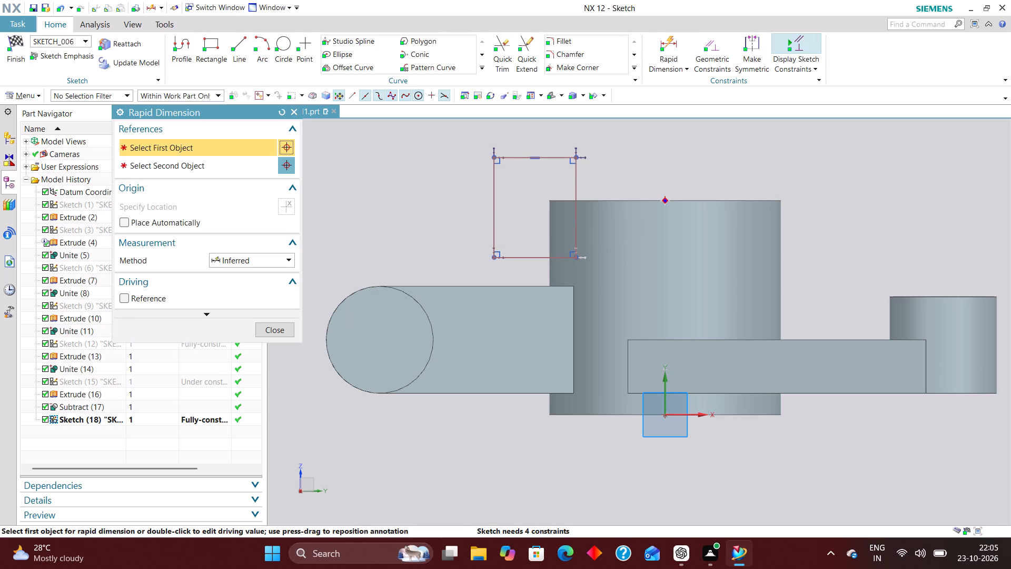
{"action": "left_click", "coordinate": [569, 199]}
{"action": "left_click", "coordinate": [534, 259]}
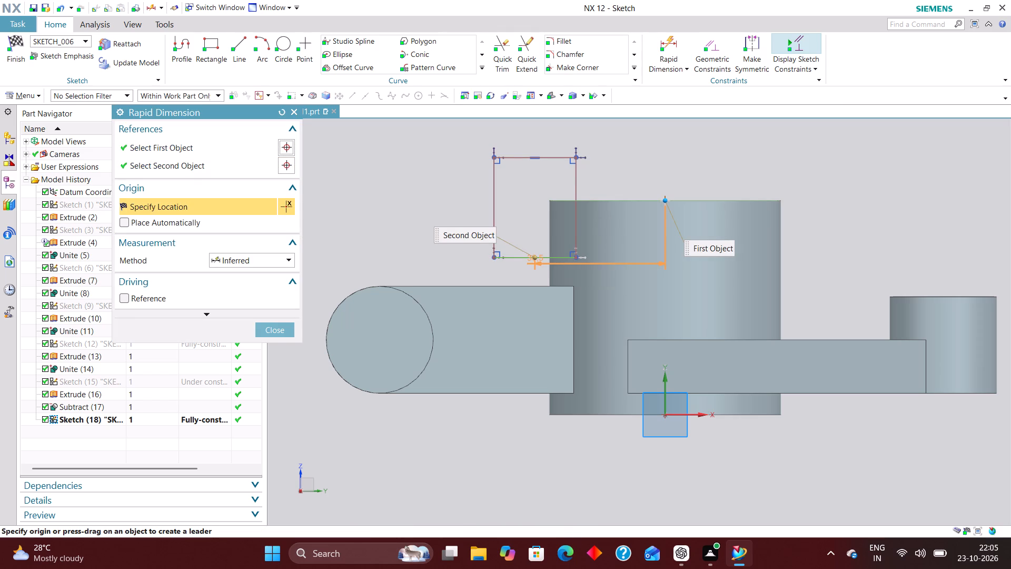
{"action": "left_click", "coordinate": [452, 224]}
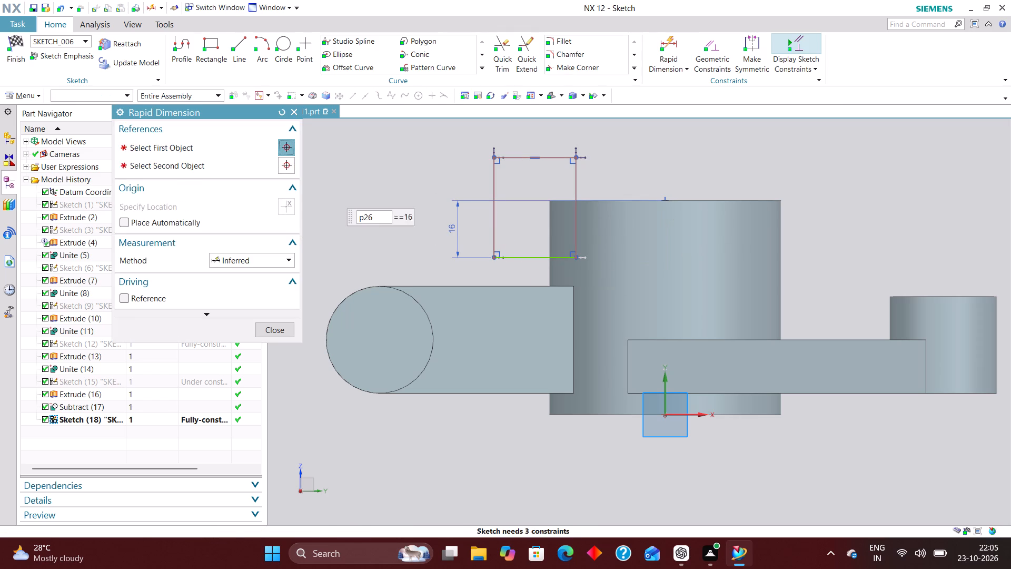
{"action": "type", "text": "18"}
{"action": "key", "text": "Return"}
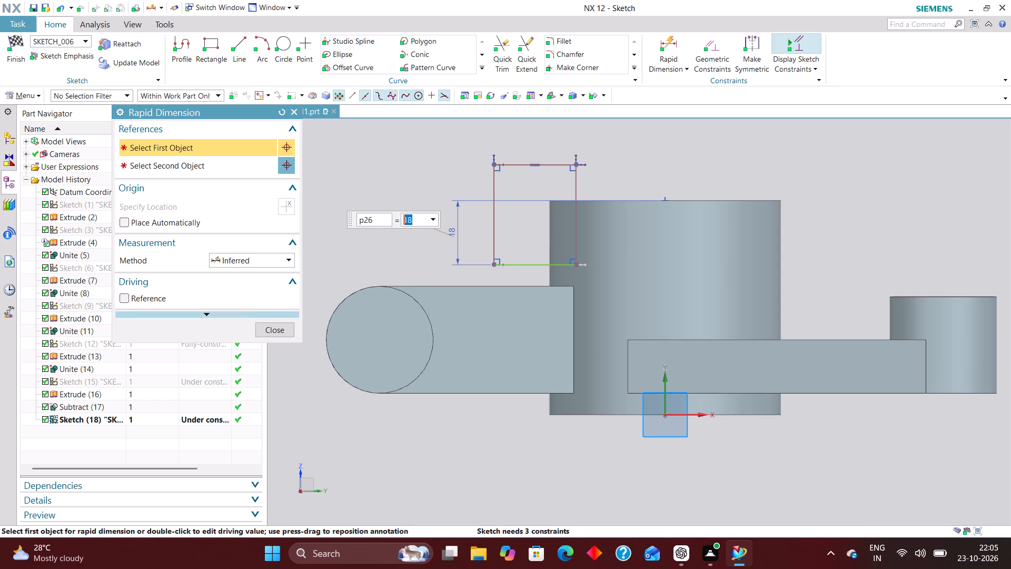
{"action": "left_click", "coordinate": [269, 331]}
Stretch the rectangle's inner side deeper into the boss to about 21.7 mm from the vertical axis, and dimension that distance.
{"action": "middle_click_drag", "start_coordinate": [810, 233], "coordinate": [811, 281]}
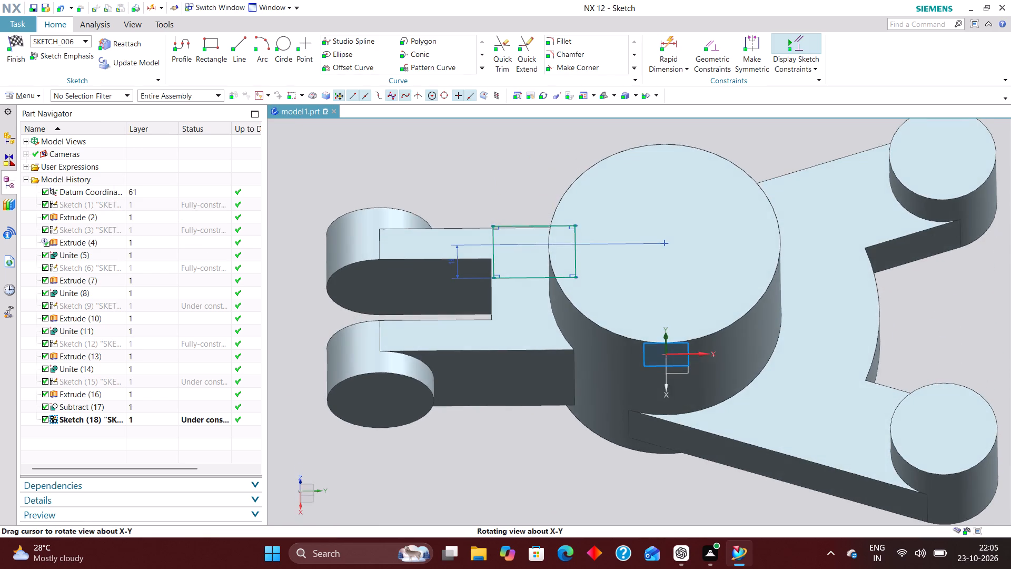
{"action": "middle_click_drag", "start_coordinate": [811, 281], "coordinate": [814, 244]}
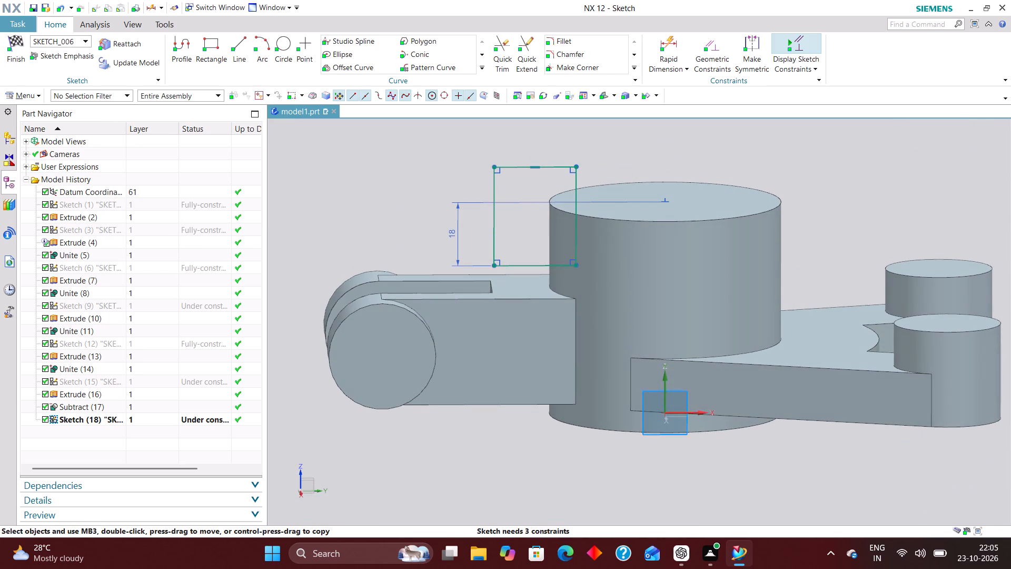
{"action": "right_click_drag", "start_coordinate": [820, 181], "coordinate": [750, 179]}
{"action": "scroll", "coordinate": [803, 183], "scroll_direction": "up", "scroll_amount": 1}
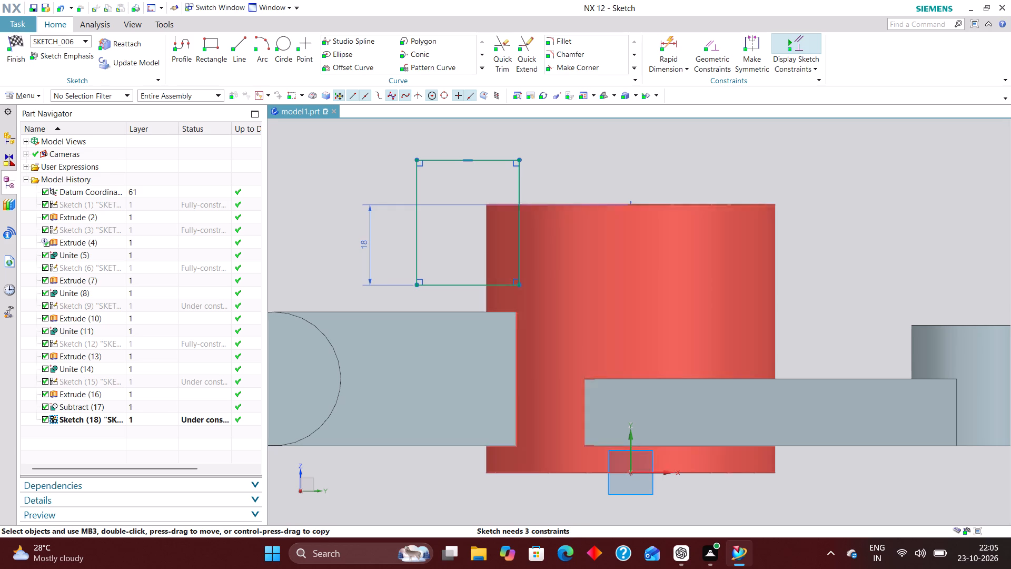
{"action": "left_click_drag", "start_coordinate": [520, 224], "coordinate": [538, 225]}
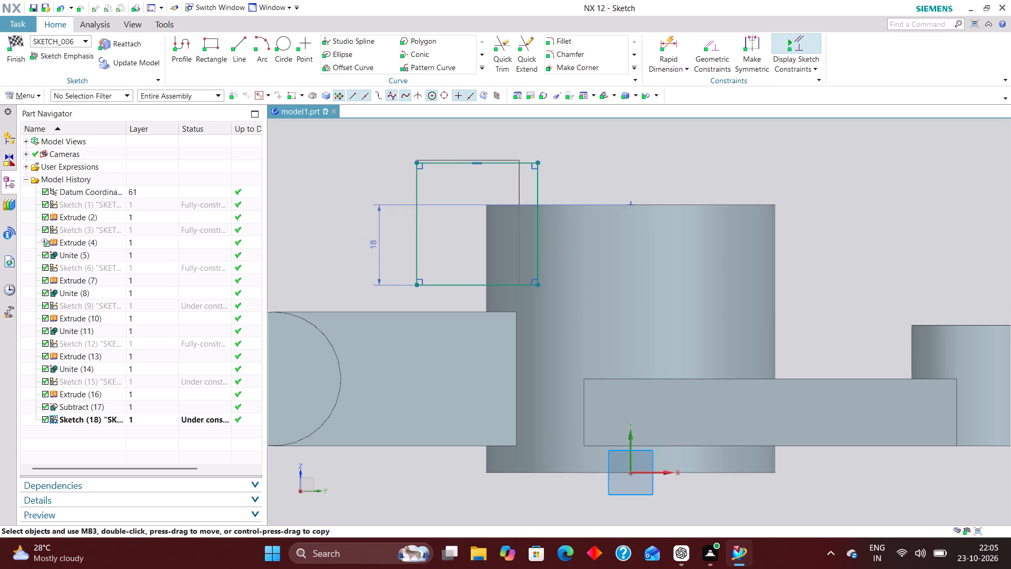
{"action": "left_click_drag", "start_coordinate": [538, 225], "coordinate": [537, 227]}
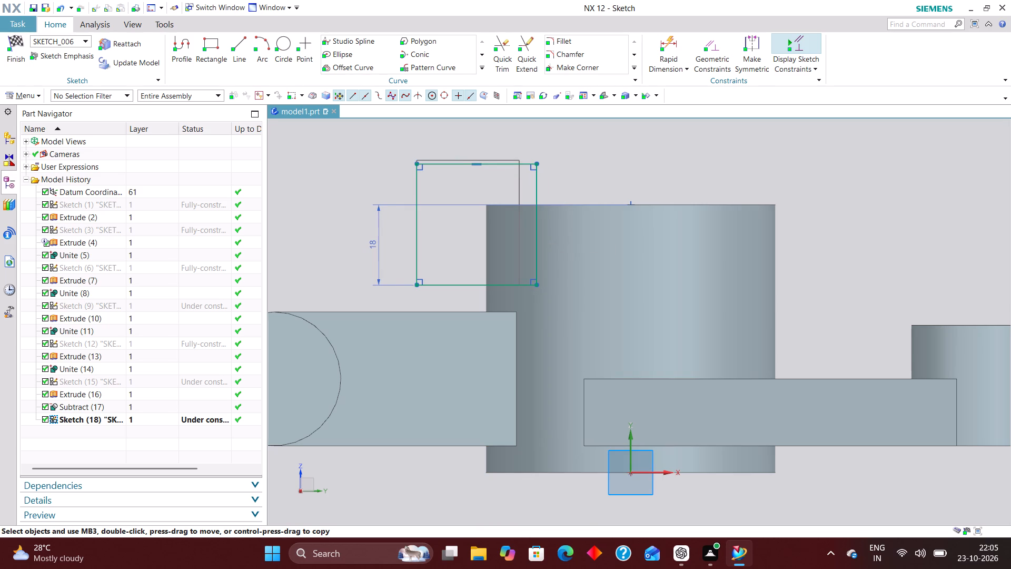
{"action": "left_click_drag", "start_coordinate": [537, 227], "coordinate": [534, 227]}
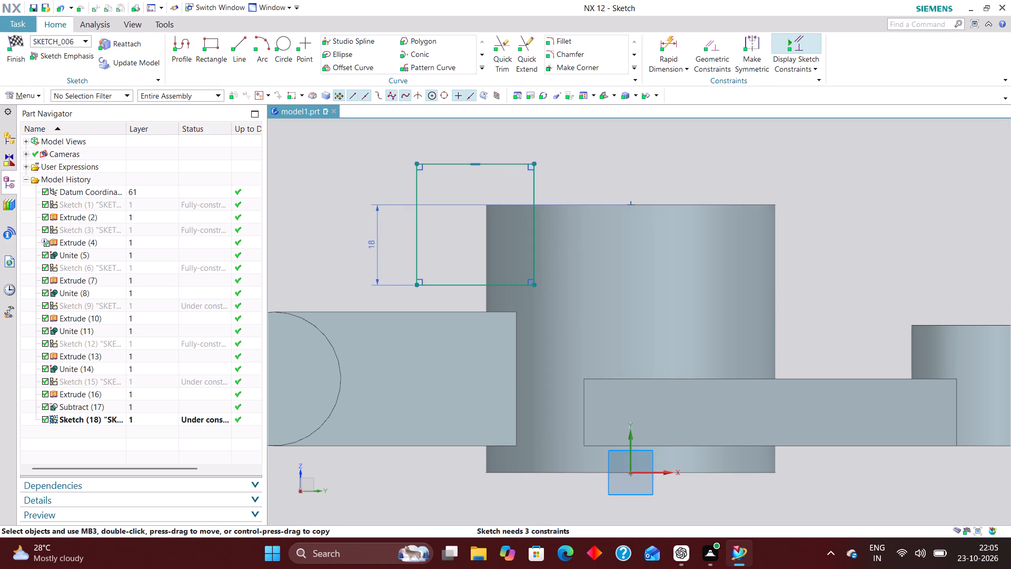
{"action": "left_click", "coordinate": [658, 43]}
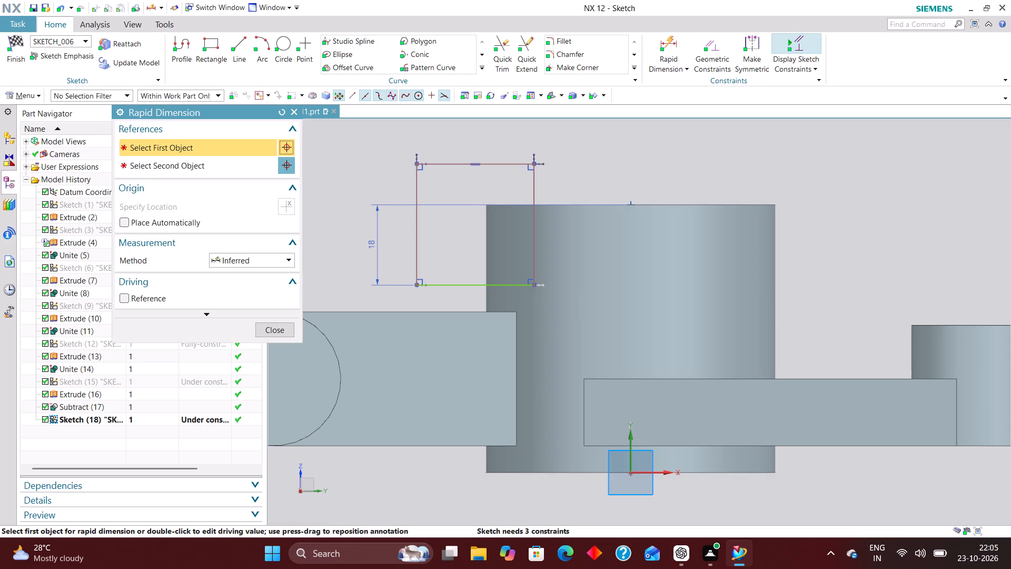
{"action": "left_click", "coordinate": [628, 456]}
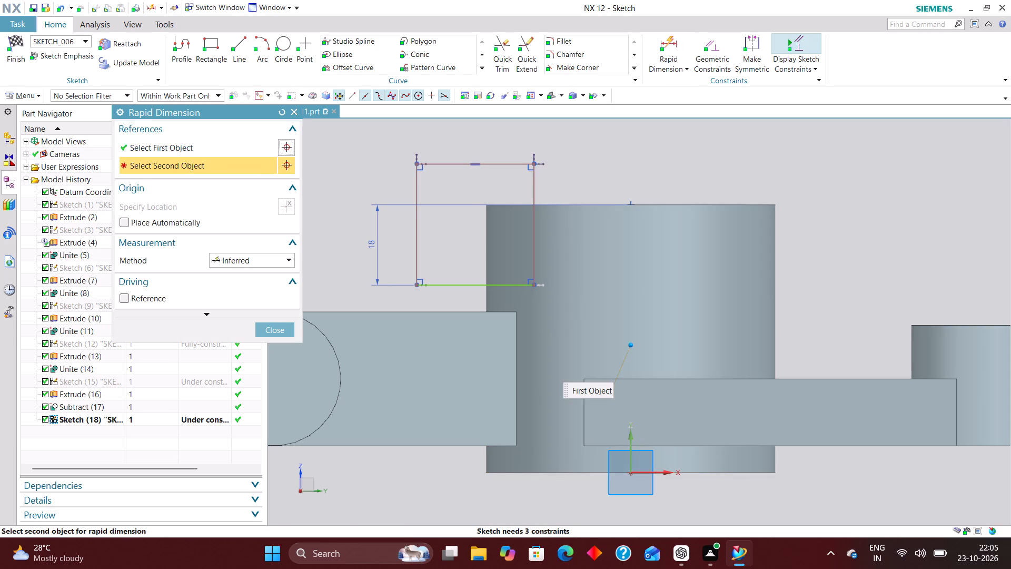
{"action": "left_click", "coordinate": [534, 255]}
{"action": "left_click", "coordinate": [576, 504]}
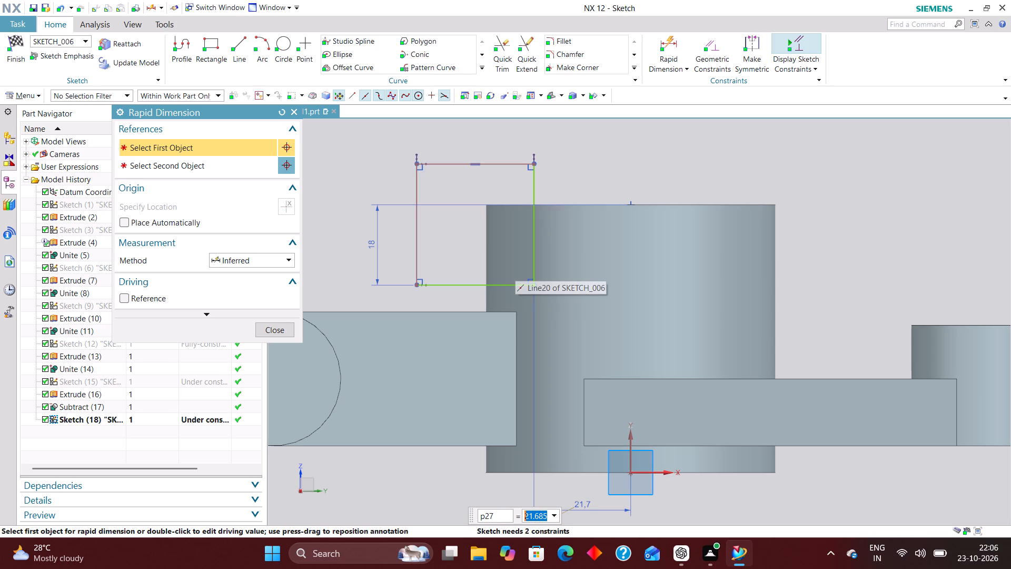
Dimension the rectangle's width, trying 25 mm and 20 mm before setting it to 15 mm.
{"action": "left_click", "coordinate": [502, 163]}
{"action": "left_click", "coordinate": [477, 141]}
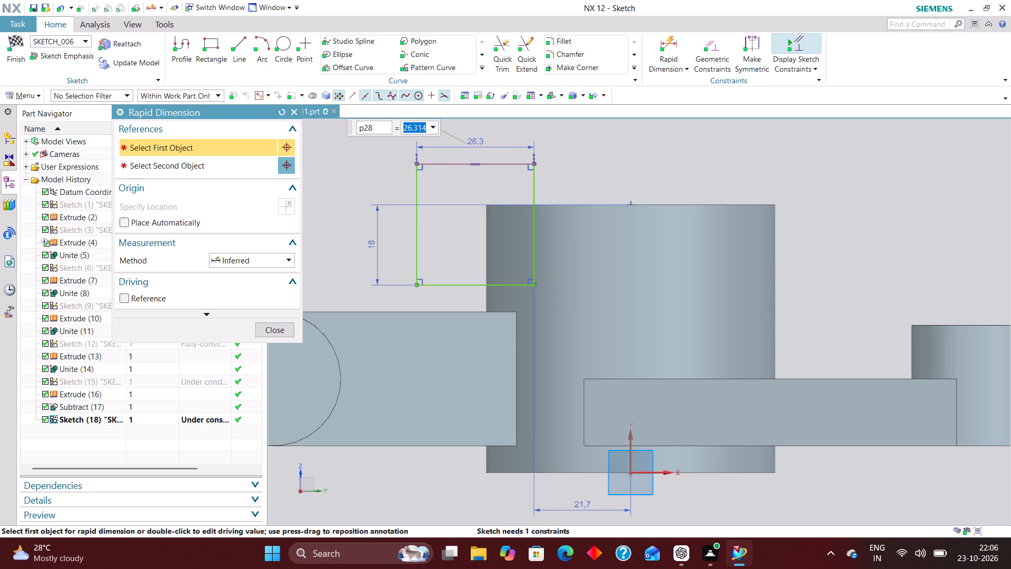
{"action": "type", "text": "25"}
{"action": "key", "text": "Return"}
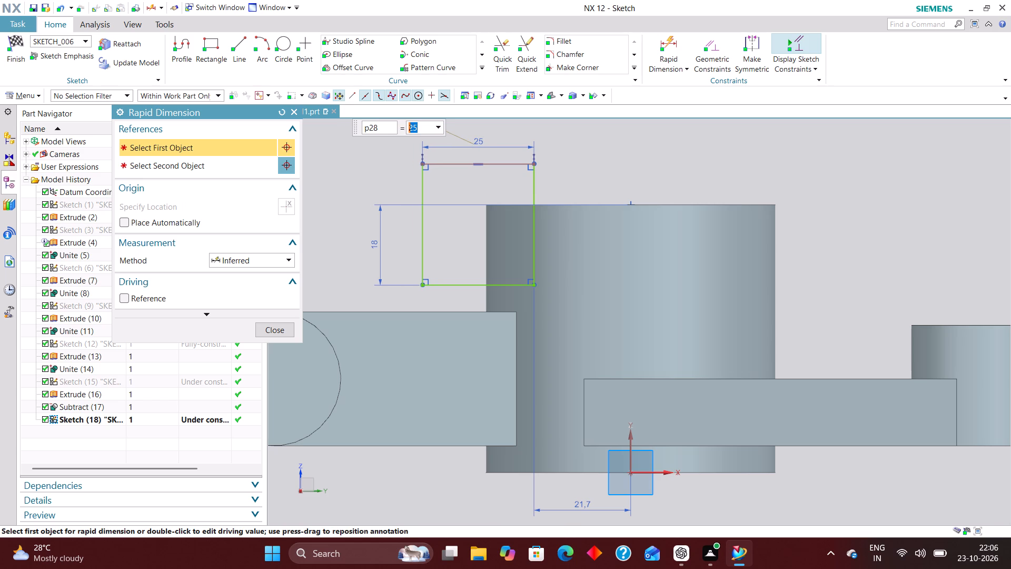
{"action": "type", "text": "20"}
{"action": "key", "text": "Return"}
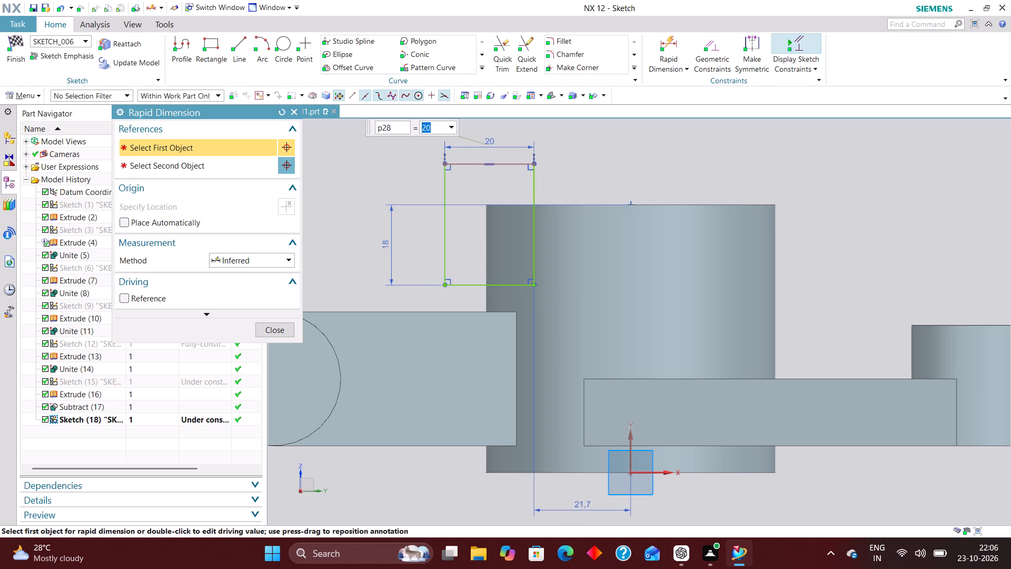
{"action": "type", "text": "15"}
{"action": "key", "text": "Return"}
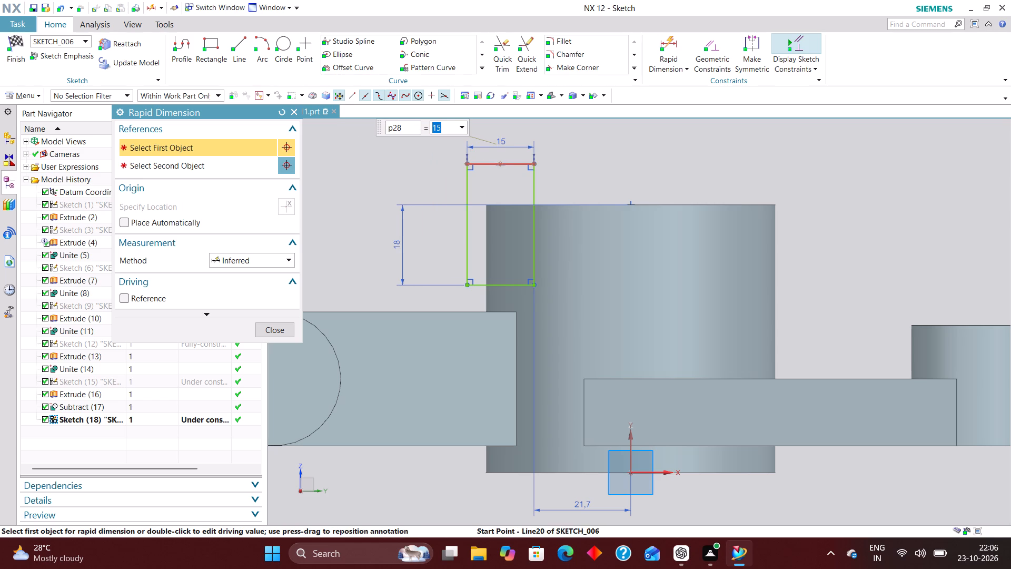
Dimension the rectangle's height at 28 mm and finish the sketch.
{"action": "left_click", "coordinate": [533, 195]}
{"action": "left_click", "coordinate": [583, 195]}
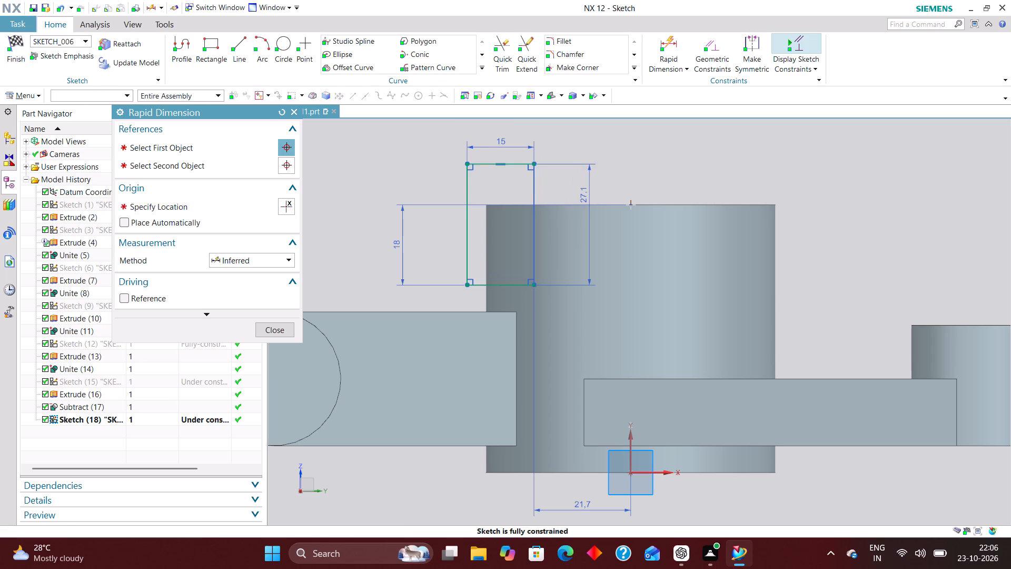
{"action": "type", "text": "28"}
{"action": "key", "text": "Return"}
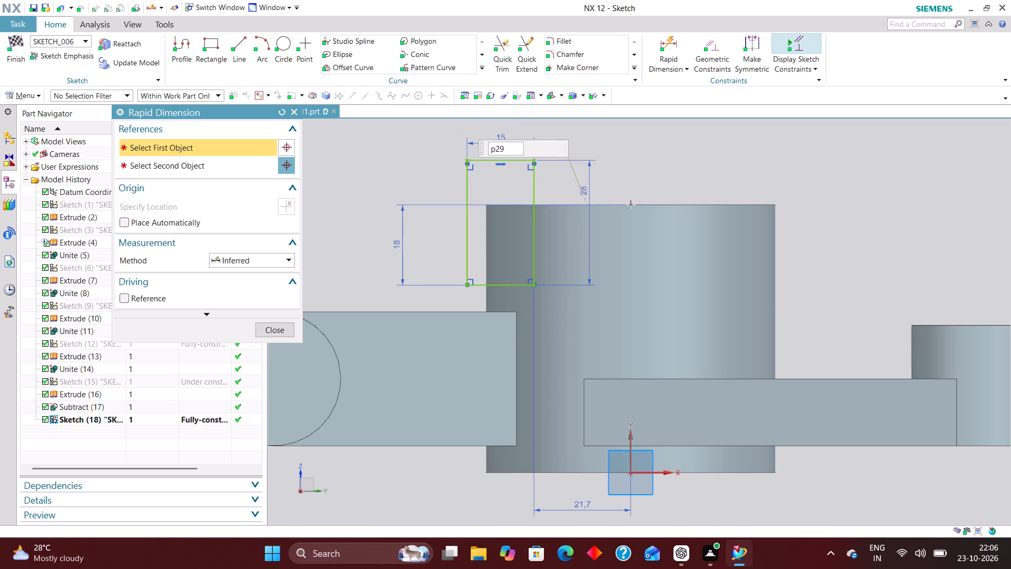
{"action": "left_click", "coordinate": [270, 330]}
{"action": "left_click", "coordinate": [13, 42]}
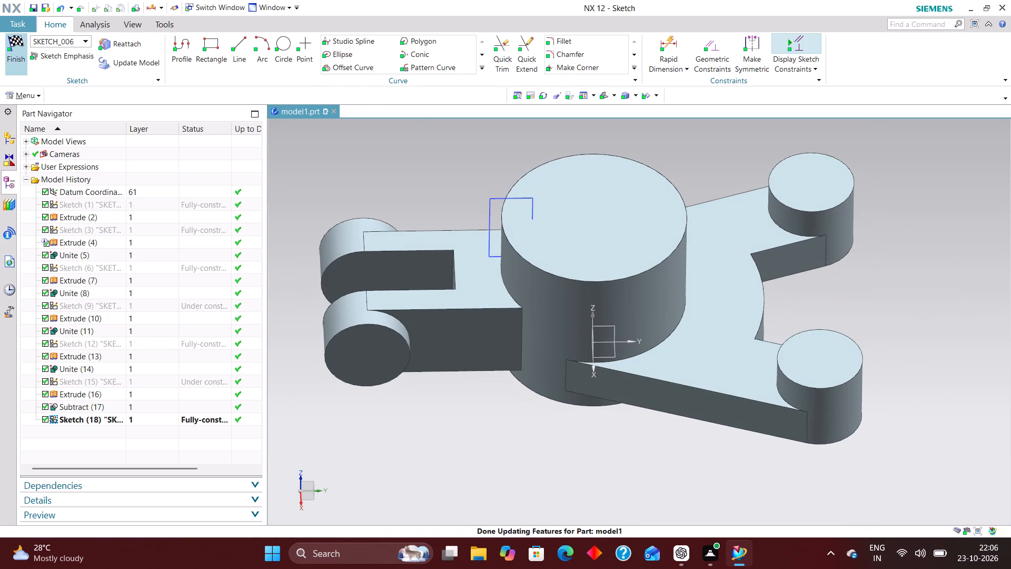
Extrude the rectangle from -42 mm to 55 mm and subtract it from the body to cut a flat on the boss's side.
{"action": "left_click", "coordinate": [143, 41]}
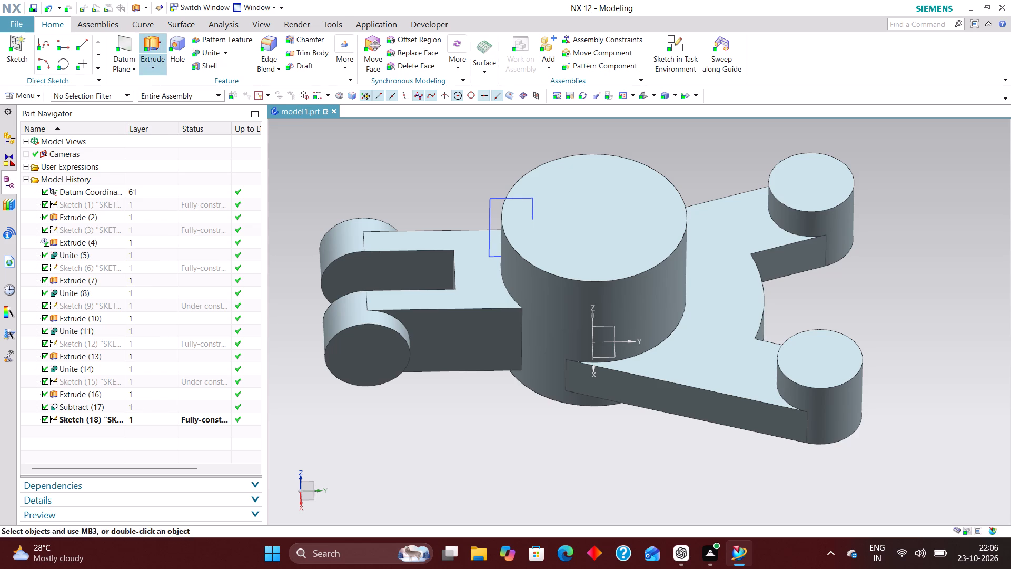
{"action": "left_click", "coordinate": [494, 195]}
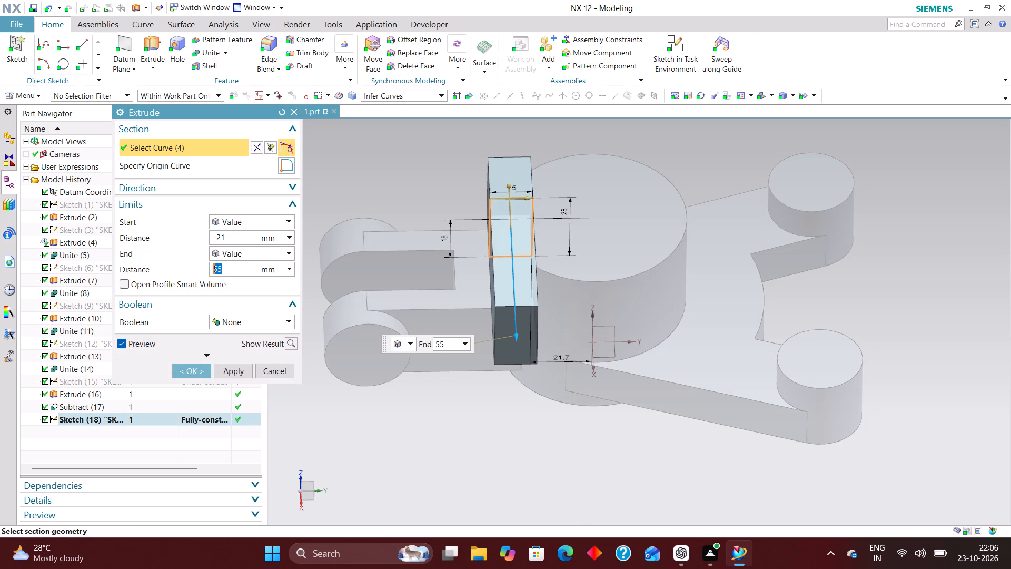
{"action": "right_click_drag", "start_coordinate": [878, 285], "coordinate": [815, 284]}
{"action": "scroll", "coordinate": [618, 226], "scroll_direction": "up", "scroll_amount": 2}
{"action": "middle_click_drag", "start_coordinate": [586, 247], "coordinate": [629, 249]}
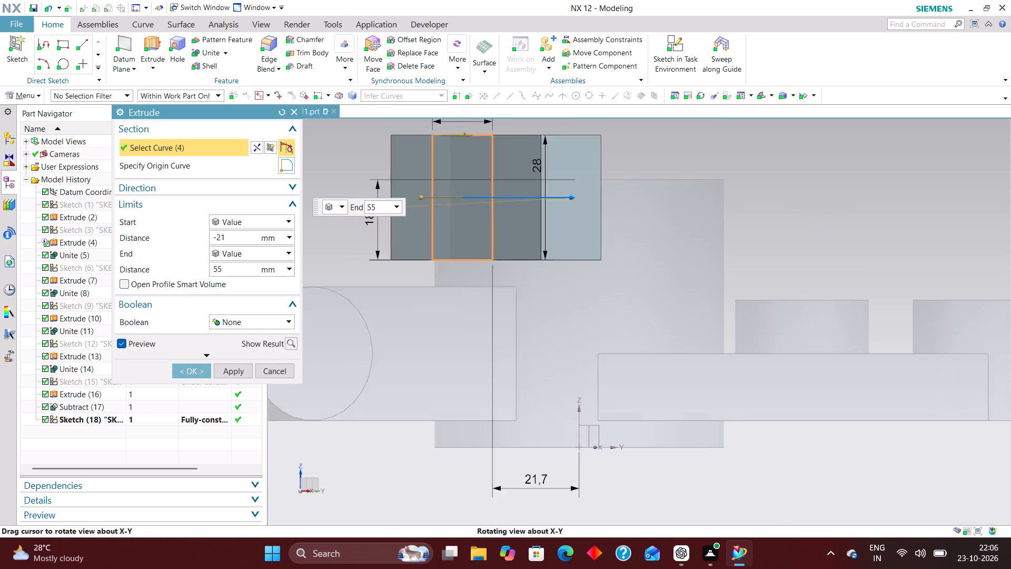
{"action": "middle_click_drag", "start_coordinate": [629, 249], "coordinate": [672, 249]}
{"action": "right_click_drag", "start_coordinate": [846, 261], "coordinate": [779, 265]}
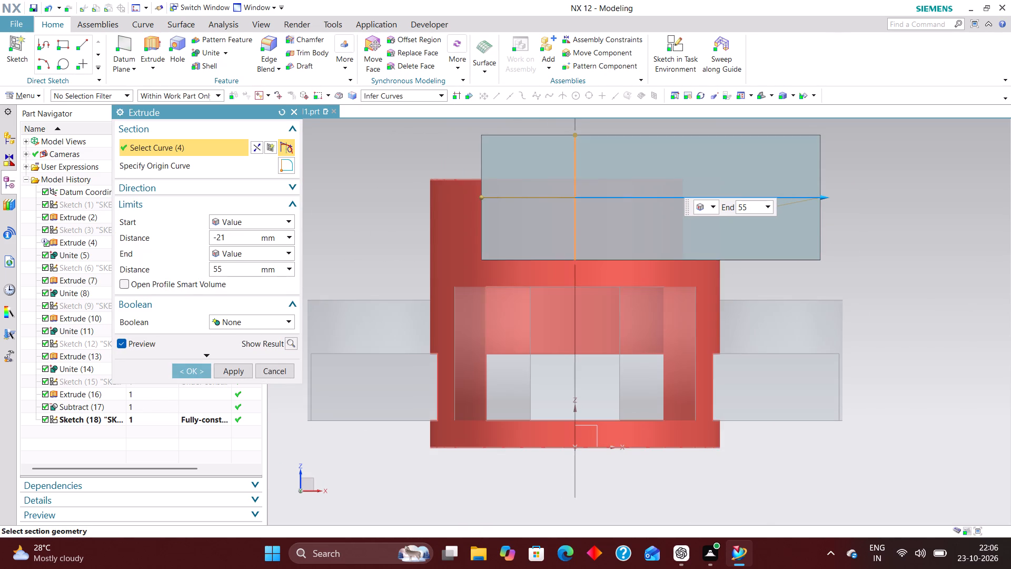
{"action": "left_click_drag", "start_coordinate": [481, 198], "coordinate": [400, 198]}
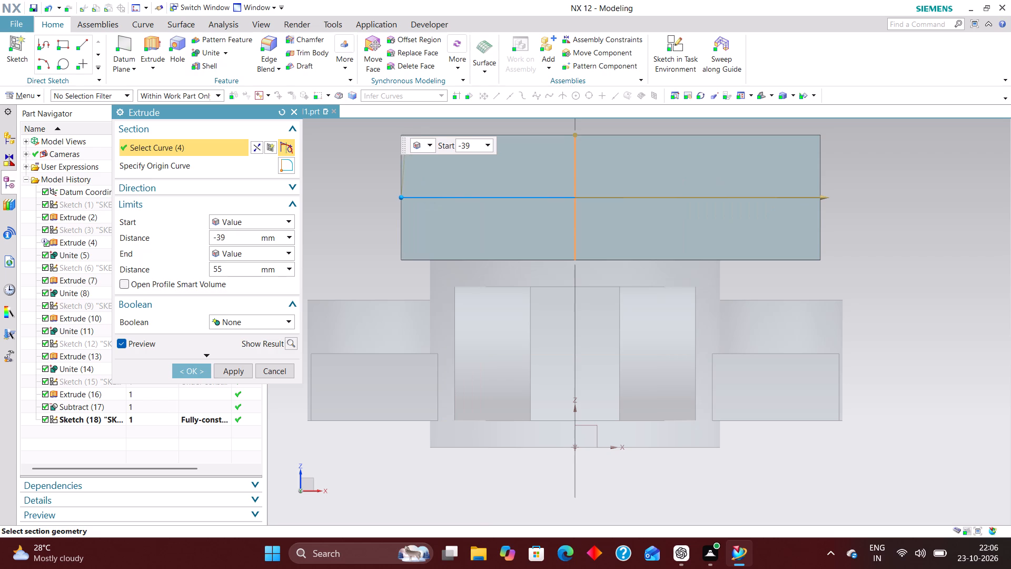
{"action": "left_click_drag", "start_coordinate": [400, 198], "coordinate": [389, 198]}
{"action": "right_click_drag", "start_coordinate": [935, 290], "coordinate": [841, 288]}
{"action": "middle_click_drag", "start_coordinate": [880, 344], "coordinate": [818, 340]}
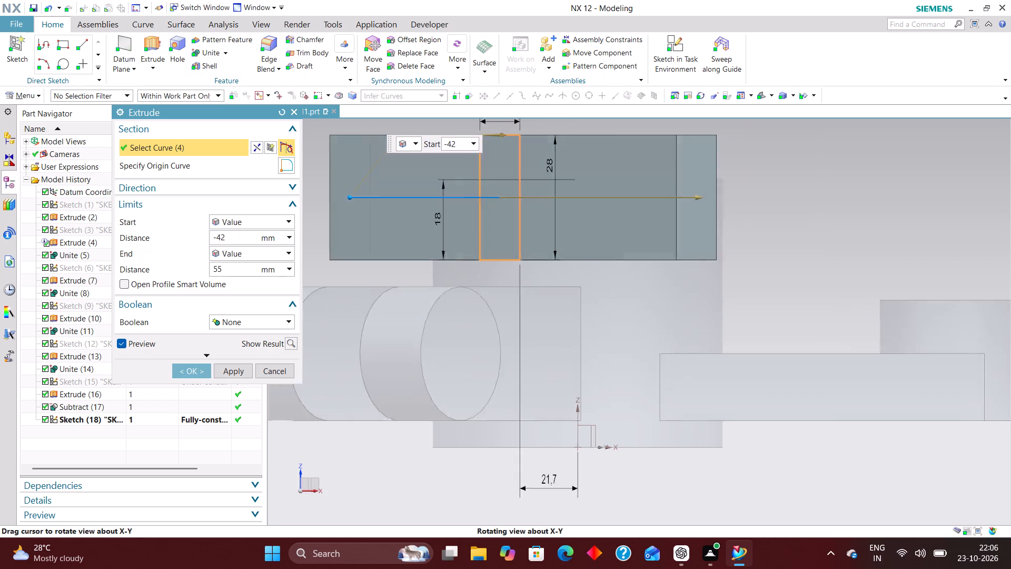
{"action": "middle_click_drag", "start_coordinate": [818, 340], "coordinate": [796, 338]}
{"action": "scroll", "coordinate": [790, 310], "scroll_direction": "down", "scroll_amount": 2}
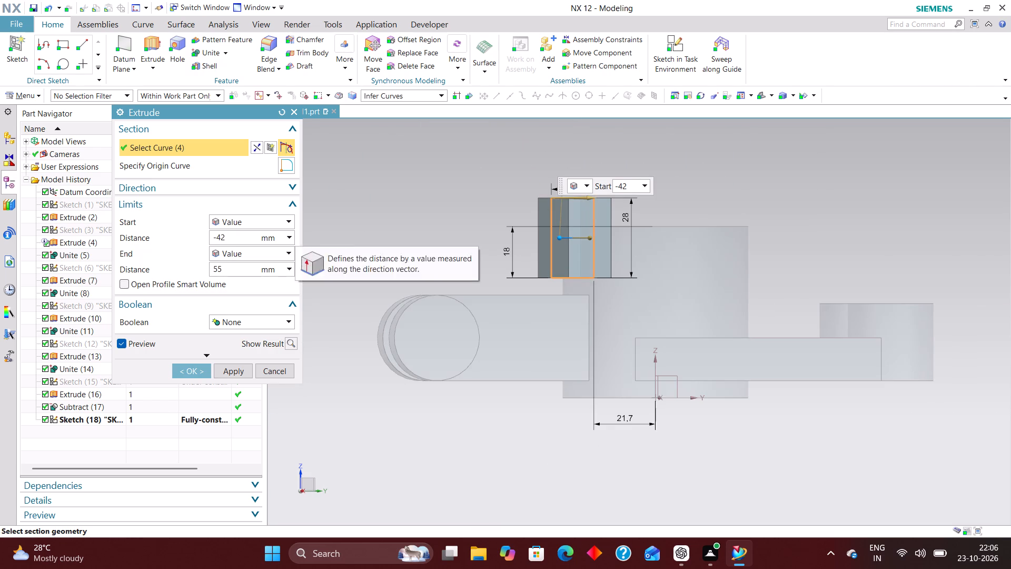
{"action": "left_click", "coordinate": [261, 325]}
{"action": "left_click", "coordinate": [256, 356]}
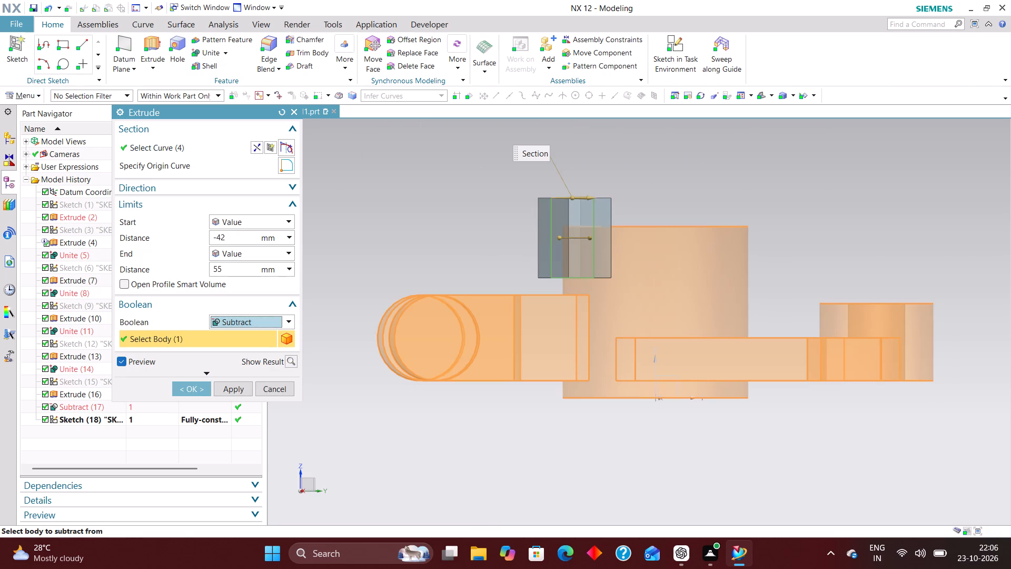
{"action": "left_click", "coordinate": [194, 385]}
{"action": "middle_click_drag", "start_coordinate": [809, 238], "coordinate": [805, 278]}
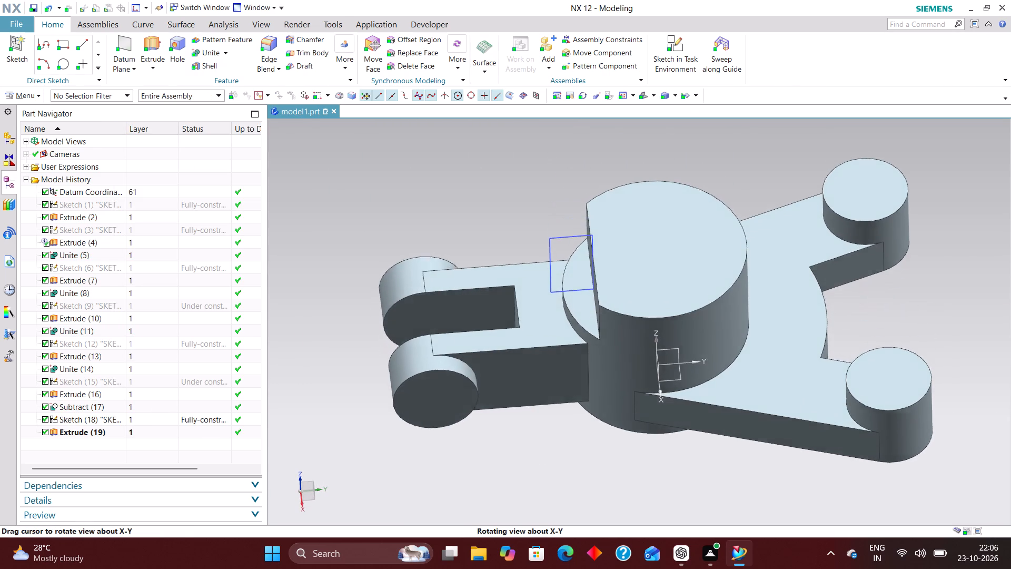
{"action": "middle_click_drag", "start_coordinate": [805, 278], "coordinate": [805, 280]}
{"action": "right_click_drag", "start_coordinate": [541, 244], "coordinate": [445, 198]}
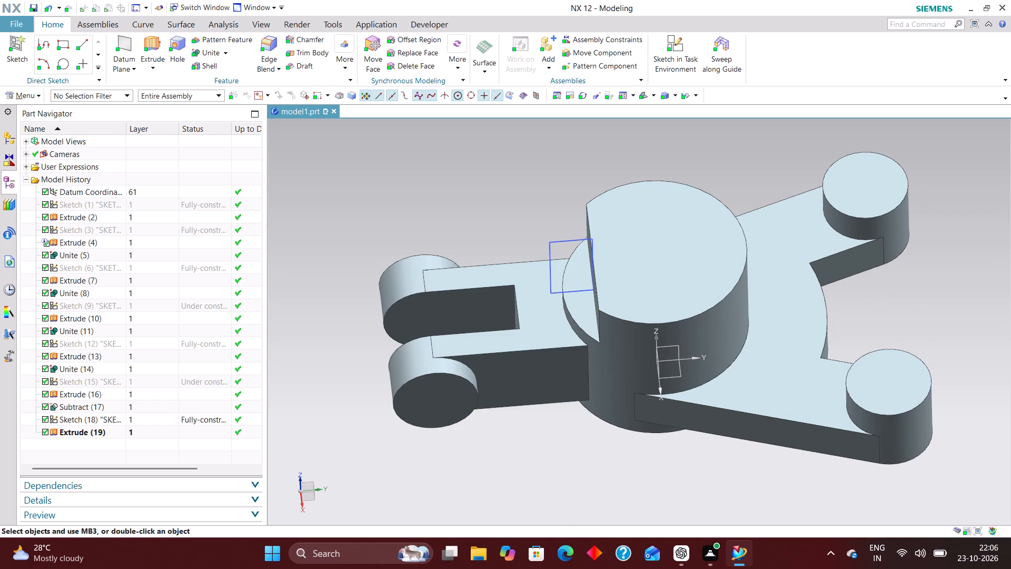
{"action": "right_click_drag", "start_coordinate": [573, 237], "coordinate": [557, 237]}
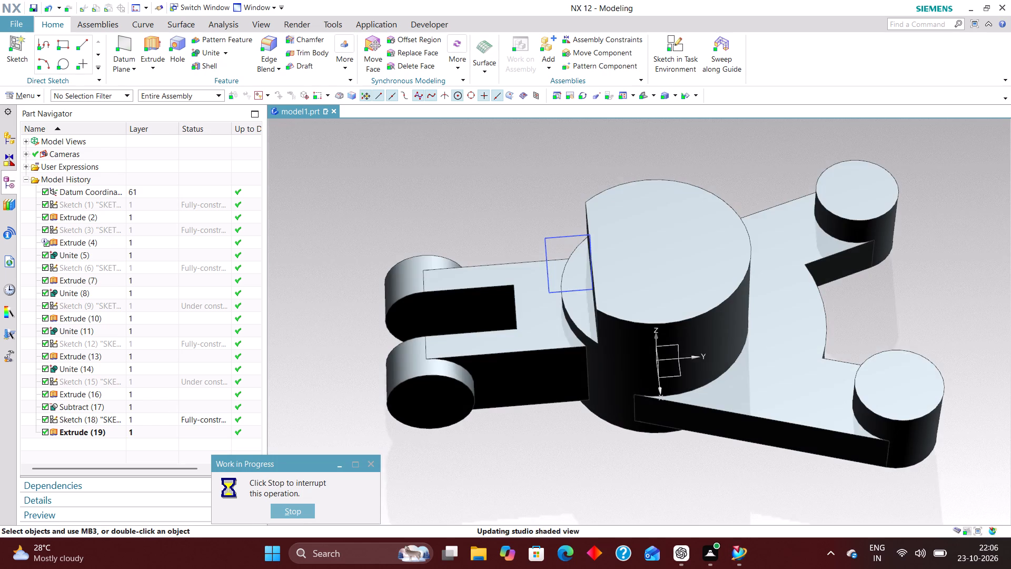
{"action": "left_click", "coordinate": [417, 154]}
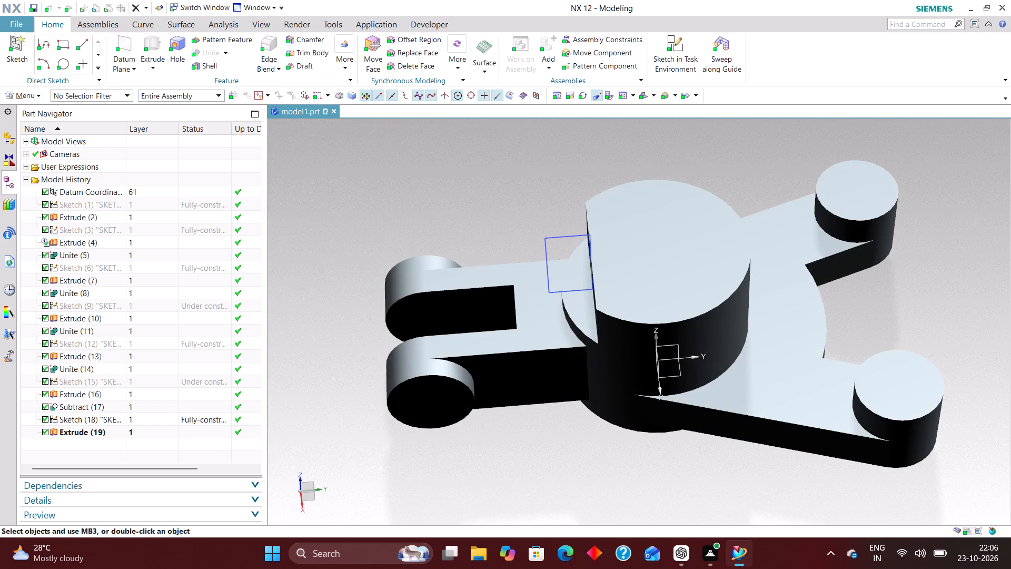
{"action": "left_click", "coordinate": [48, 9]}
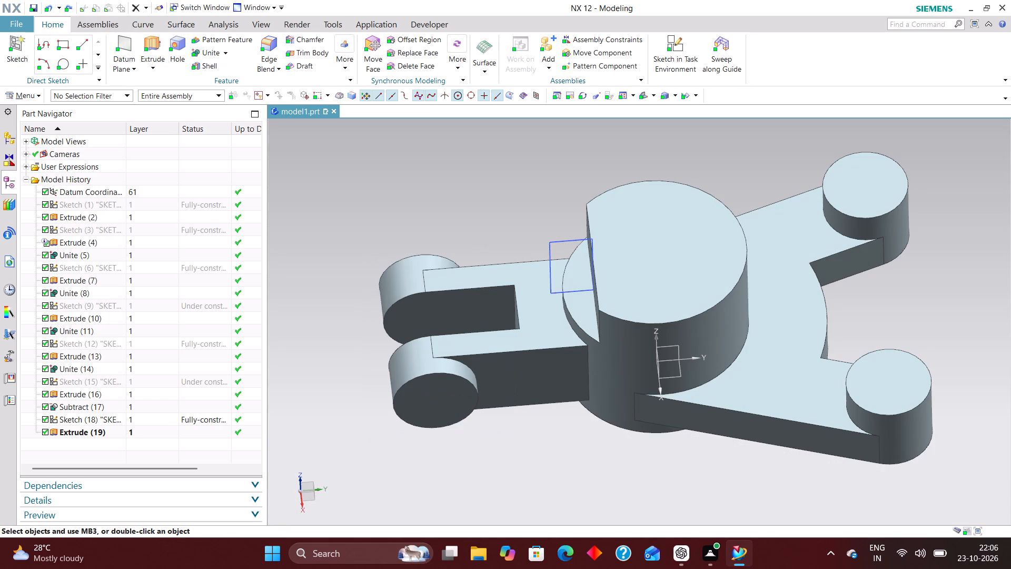
Cut a simple 35 mm diameter hole through the body at the centre of the boss's top face.
{"action": "key", "text": "End"}
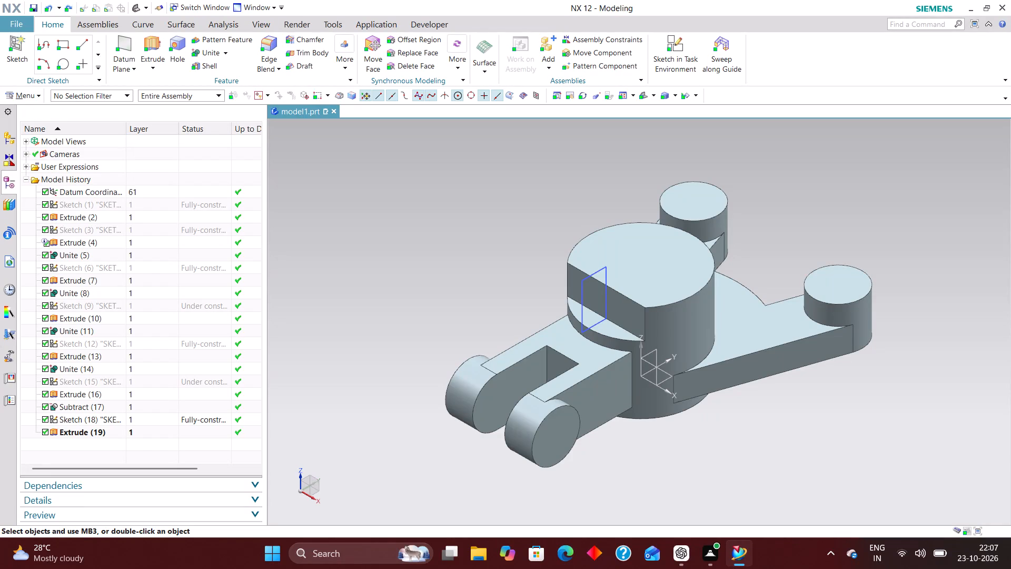
{"action": "left_click", "coordinate": [181, 50]}
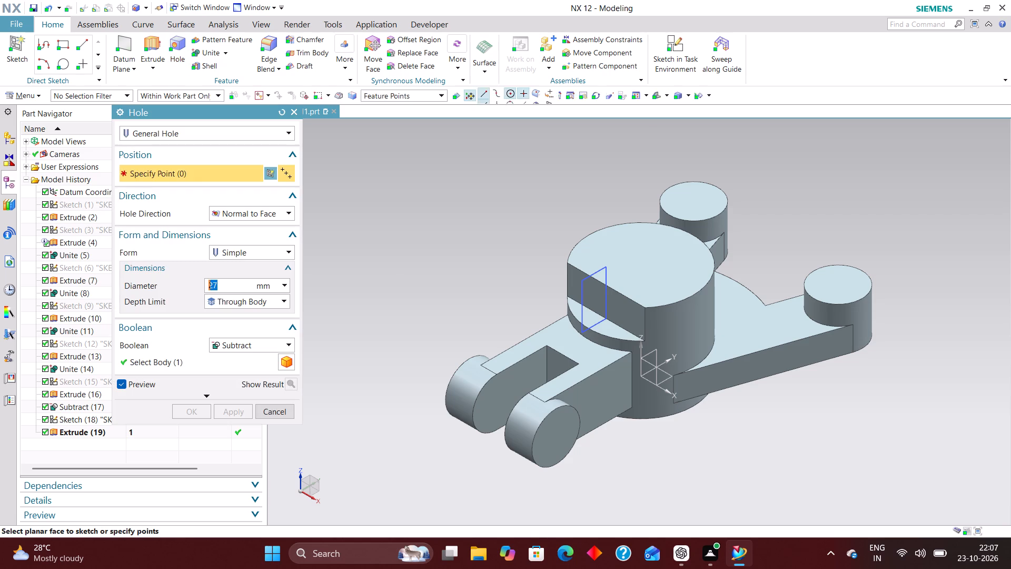
{"action": "left_click", "coordinate": [693, 294]}
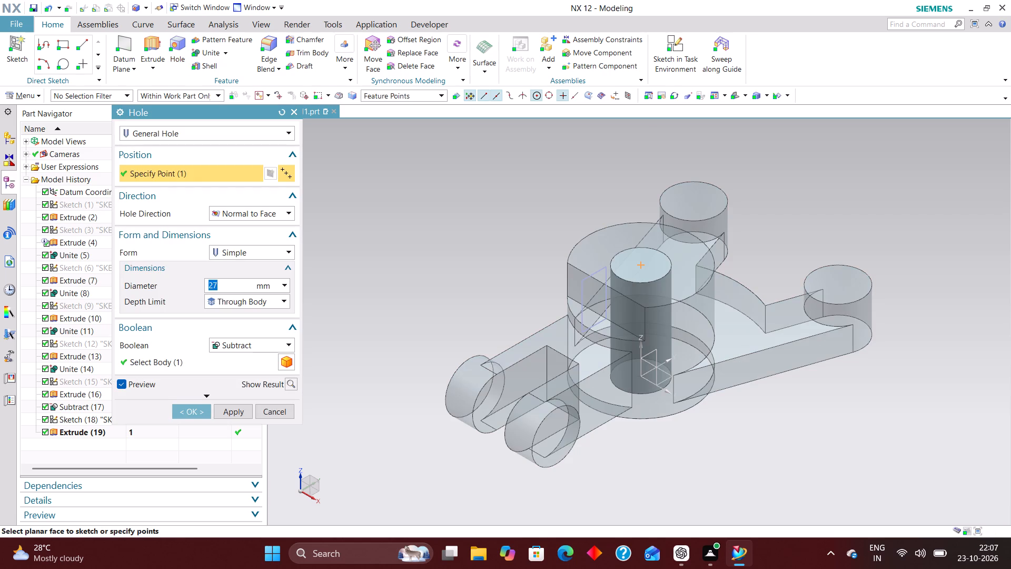
{"action": "type", "text": "35"}
{"action": "key", "text": "Return"}
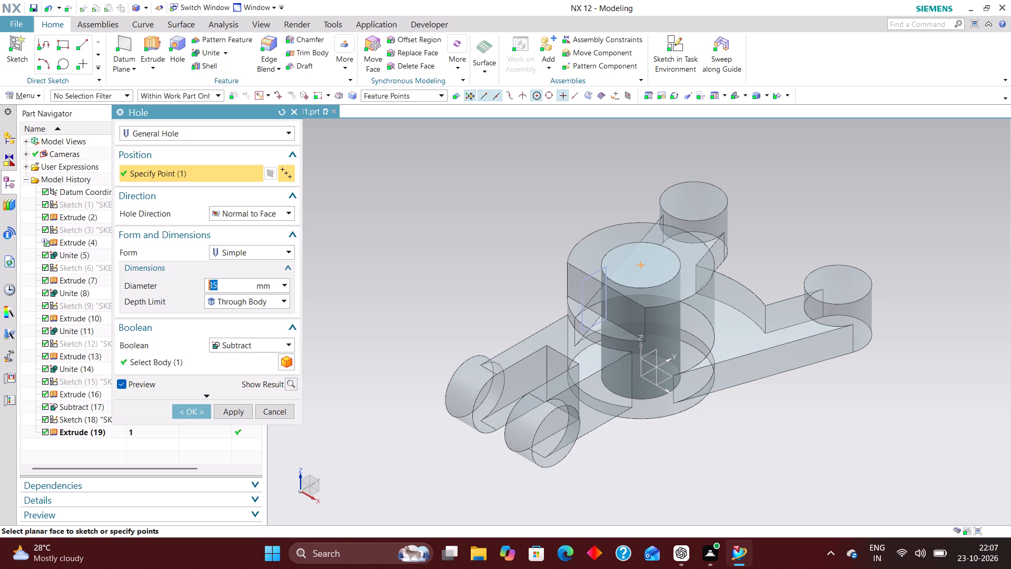
{"action": "left_click", "coordinate": [200, 408]}
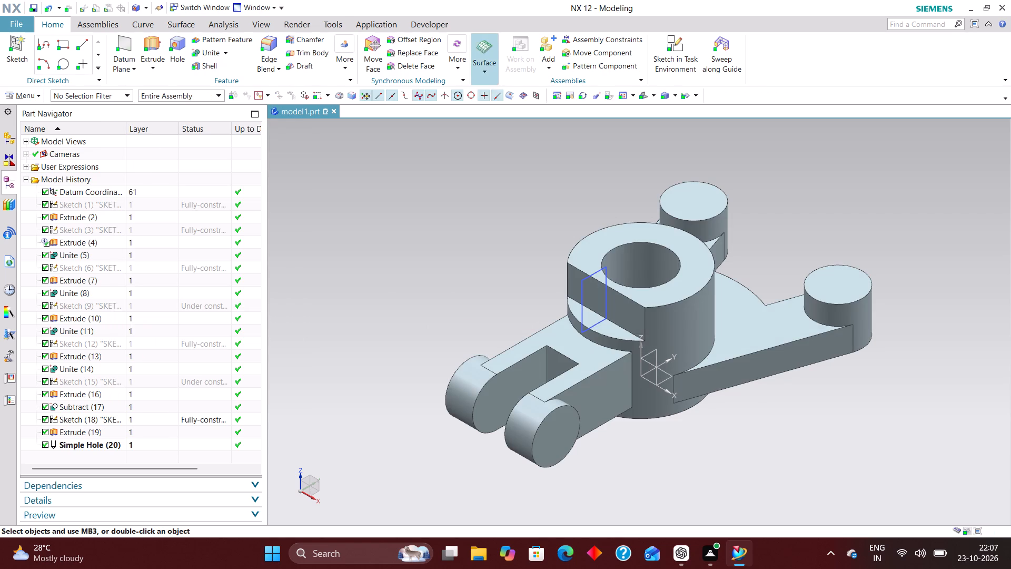
Cut simple 18 mm diameter through holes centred on the fork's round lugs and both arm-end bosses.
{"action": "left_click", "coordinate": [180, 42]}
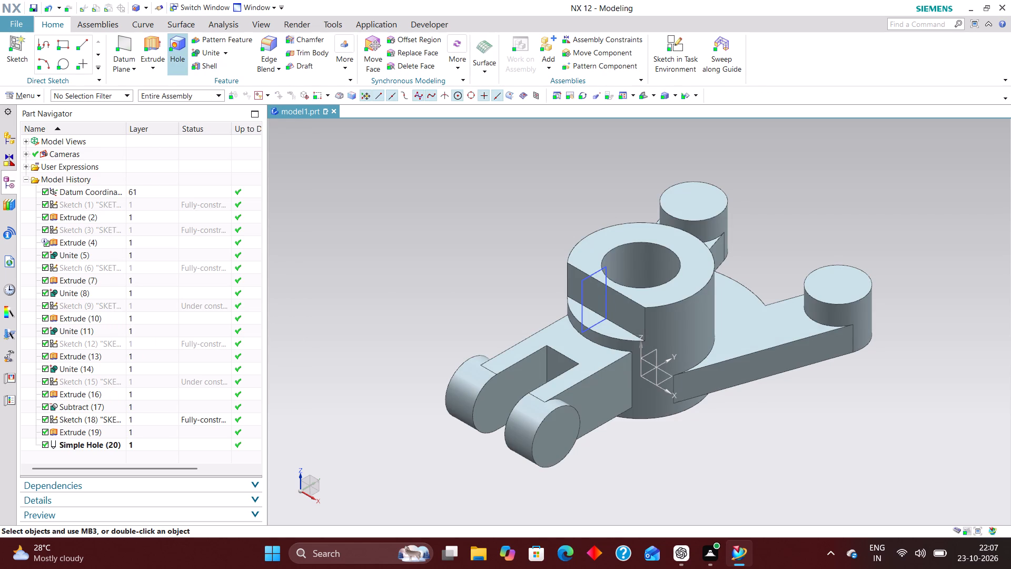
{"action": "left_click", "coordinate": [542, 421]}
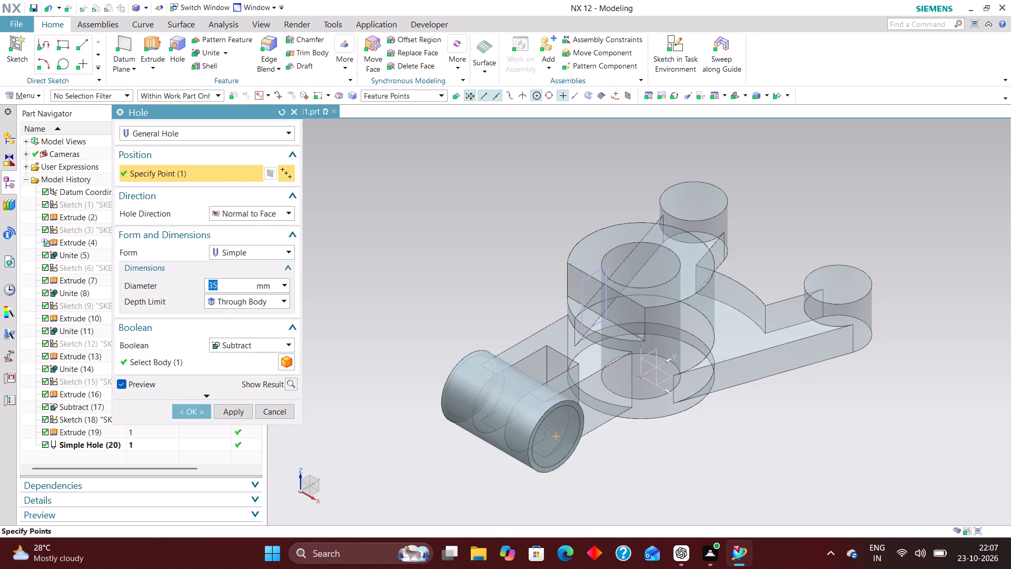
{"action": "type", "text": "18"}
{"action": "key", "text": "Return"}
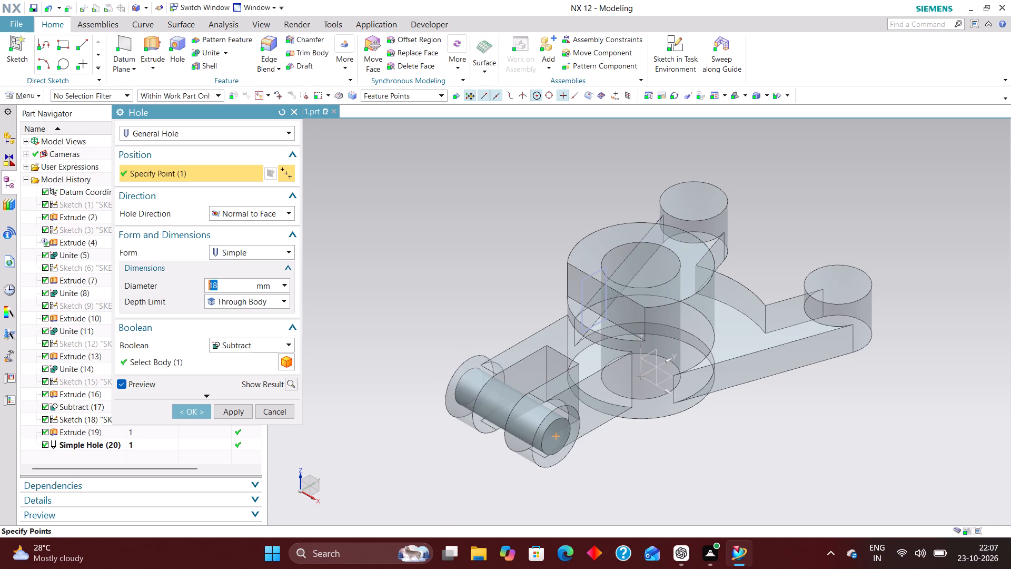
{"action": "scroll", "coordinate": [561, 431], "scroll_direction": "down", "scroll_amount": 2}
{"action": "scroll", "coordinate": [717, 349], "scroll_direction": "up", "scroll_amount": 5}
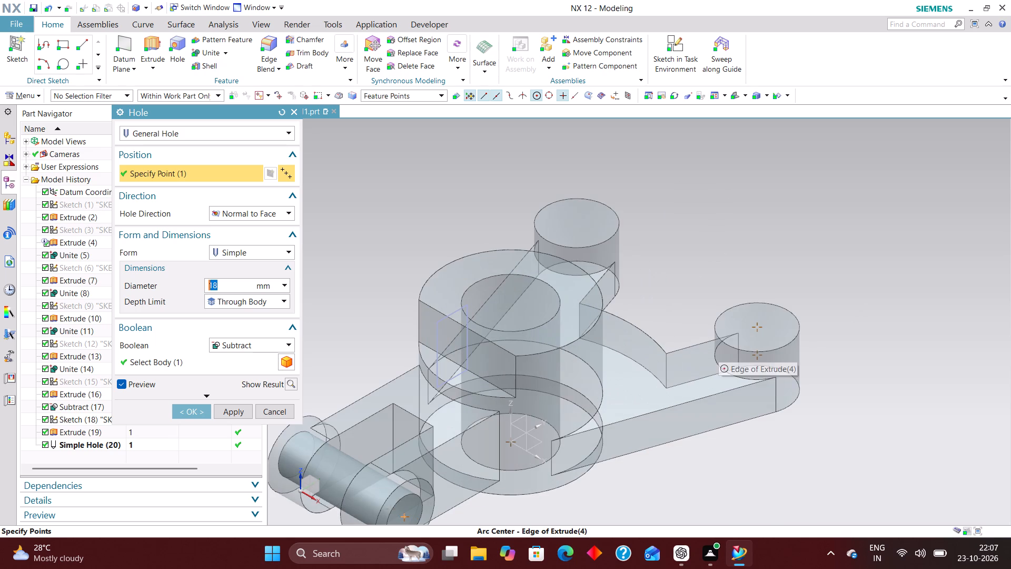
{"action": "left_click", "coordinate": [766, 302]}
{"action": "left_click", "coordinate": [614, 234]}
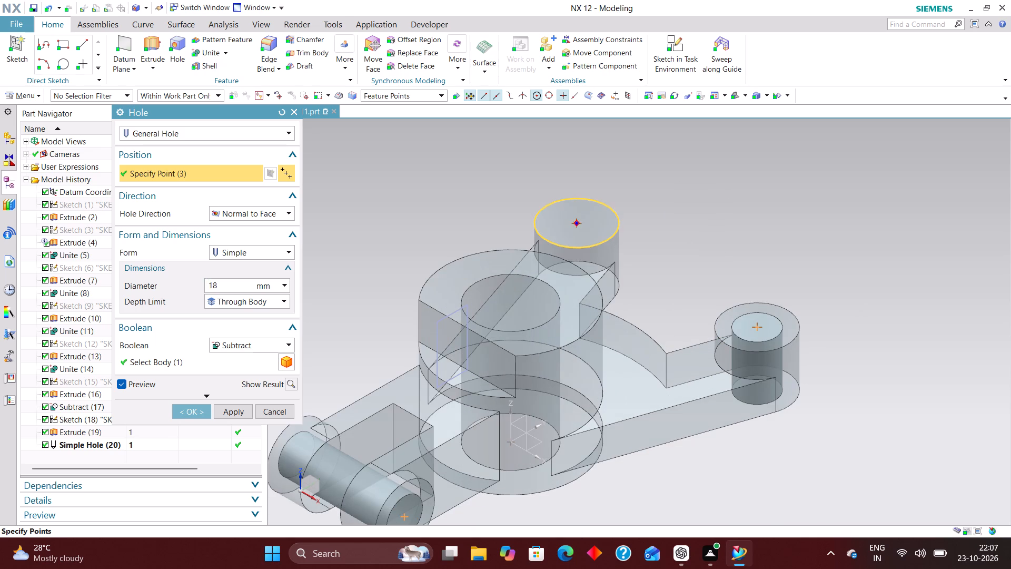
{"action": "left_click", "coordinate": [185, 407]}
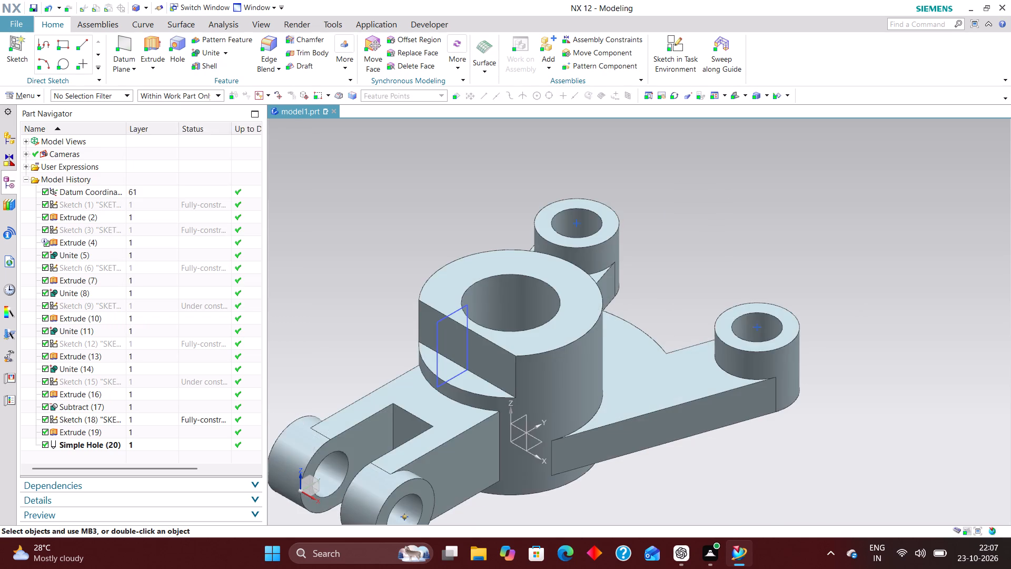
Edit the side-cut rectangle's sketch, set its distance from the boss's vertical axis to 24 mm, and finish the sketch.
{"action": "scroll", "coordinate": [566, 237], "scroll_direction": "down", "scroll_amount": 2}
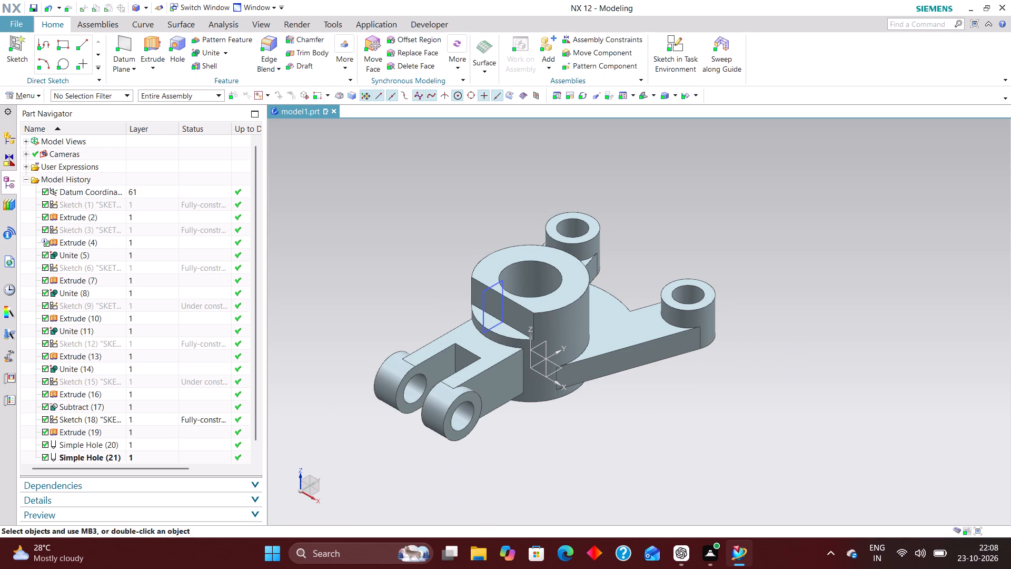
{"action": "middle_click", "coordinate": [684, 444]}
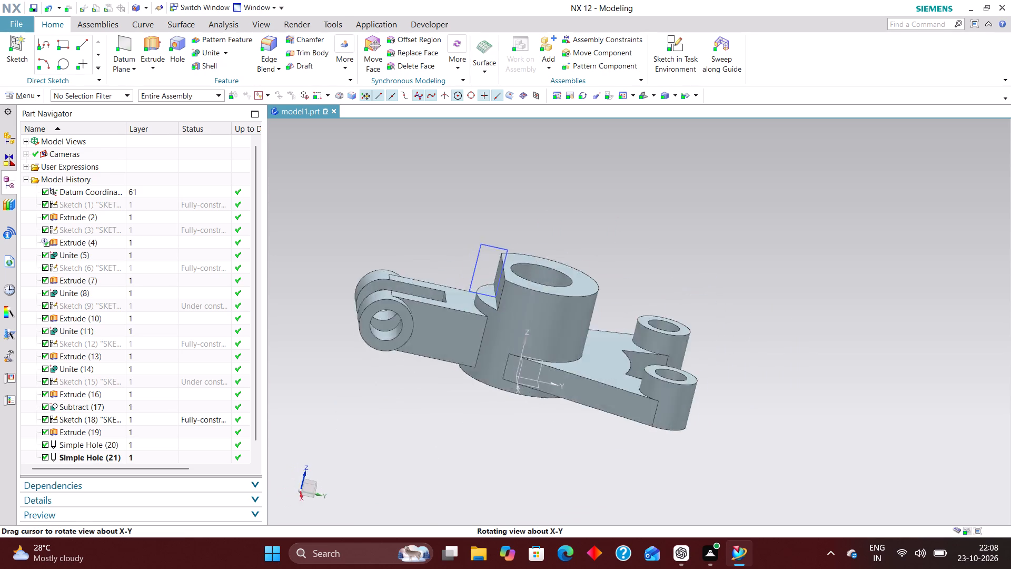
{"action": "scroll", "coordinate": [159, 414], "scroll_direction": "down", "scroll_amount": 3}
{"action": "left_click", "coordinate": [137, 403]}
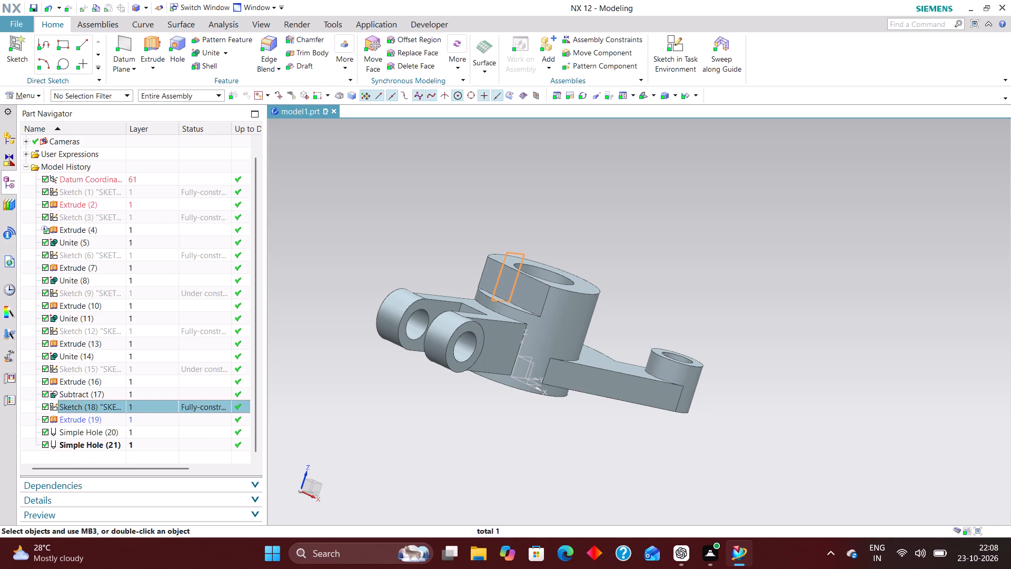
{"action": "right_click", "coordinate": [137, 403]}
{"action": "left_click", "coordinate": [192, 112]}
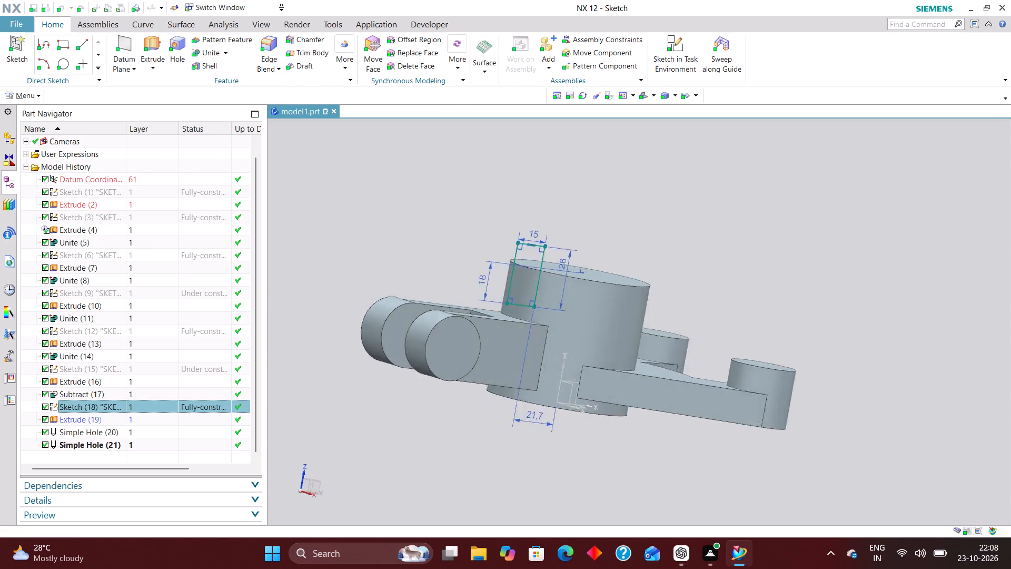
{"action": "scroll", "coordinate": [577, 259], "scroll_direction": "down", "scroll_amount": 1}
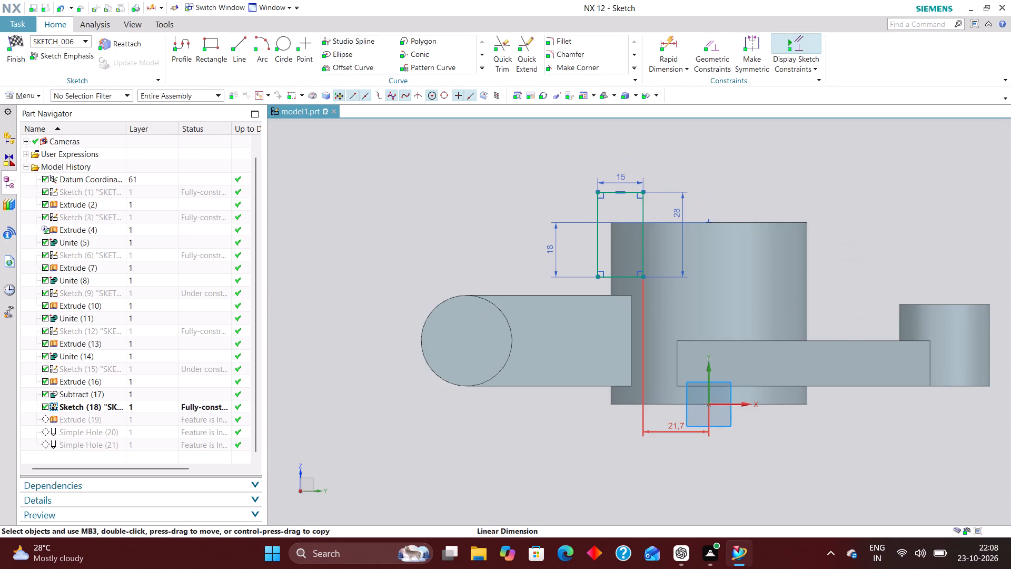
{"action": "double_click", "coordinate": [677, 430]}
{"action": "type", "text": "24"}
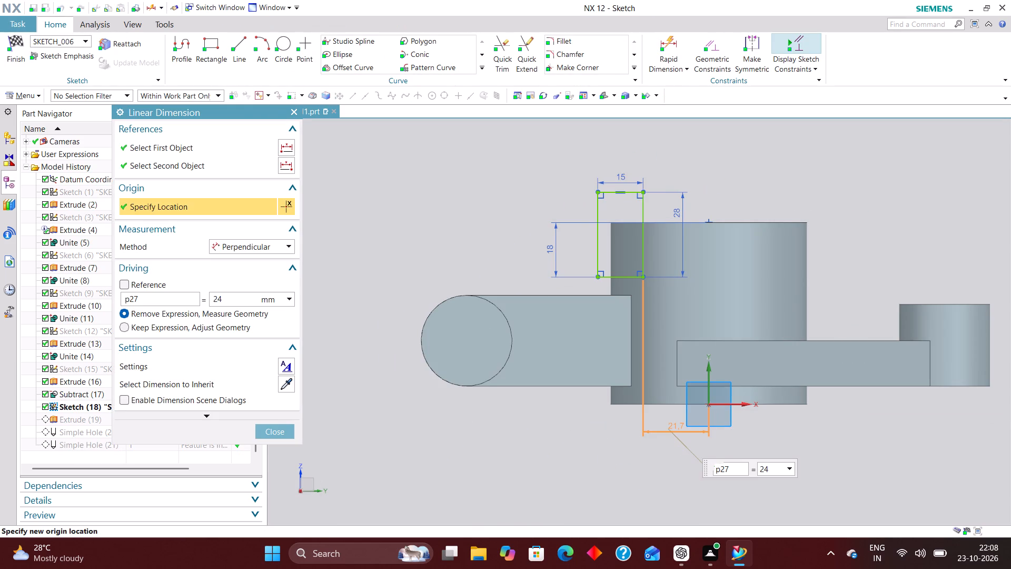
{"action": "key", "text": "Return"}
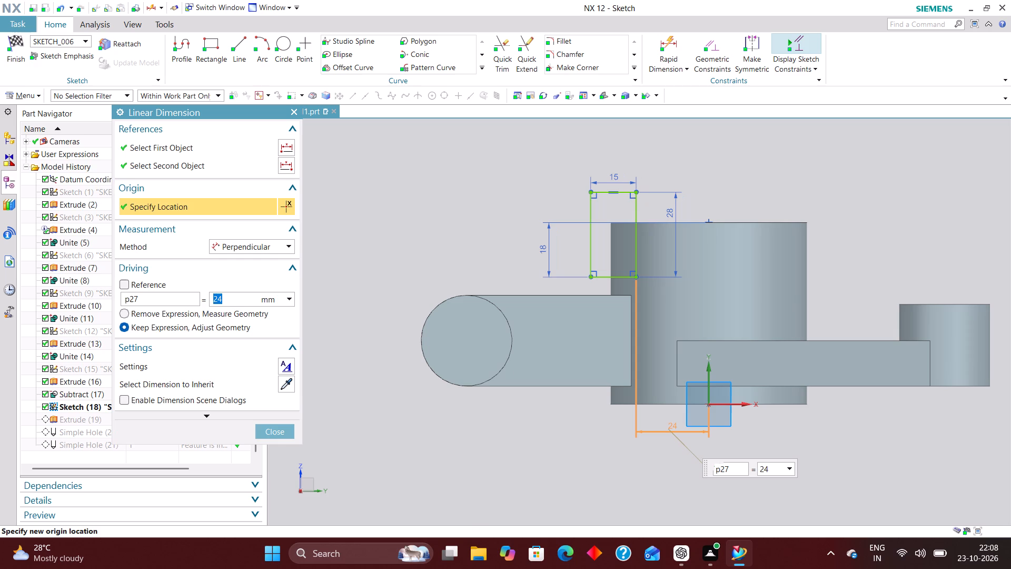
{"action": "left_click", "coordinate": [279, 432]}
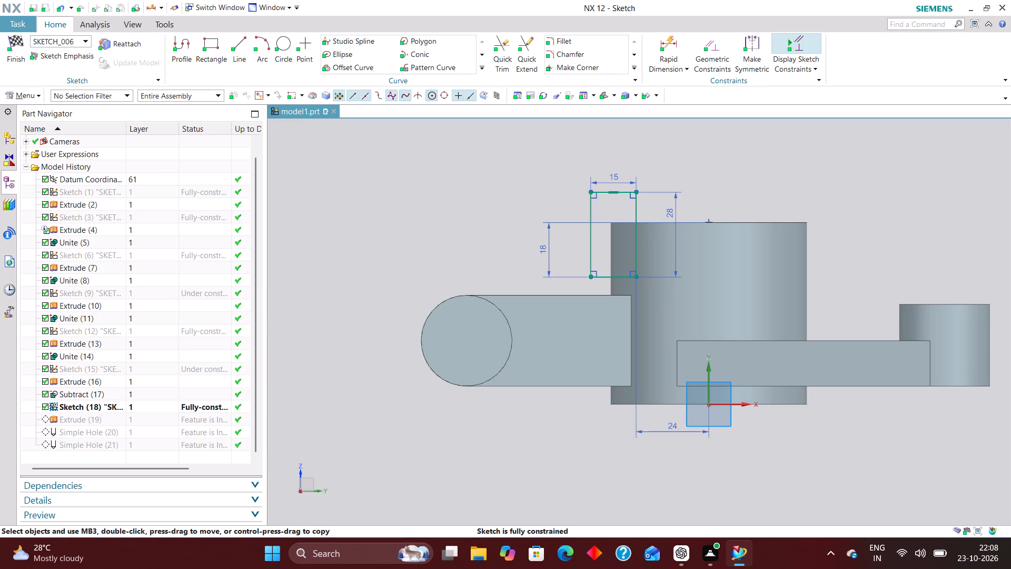
{"action": "left_click", "coordinate": [16, 35]}
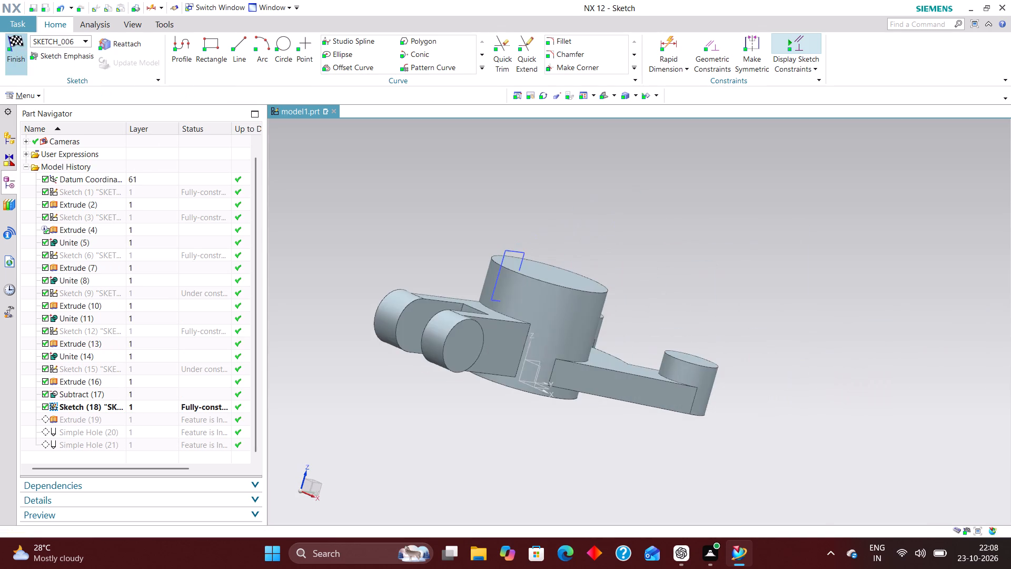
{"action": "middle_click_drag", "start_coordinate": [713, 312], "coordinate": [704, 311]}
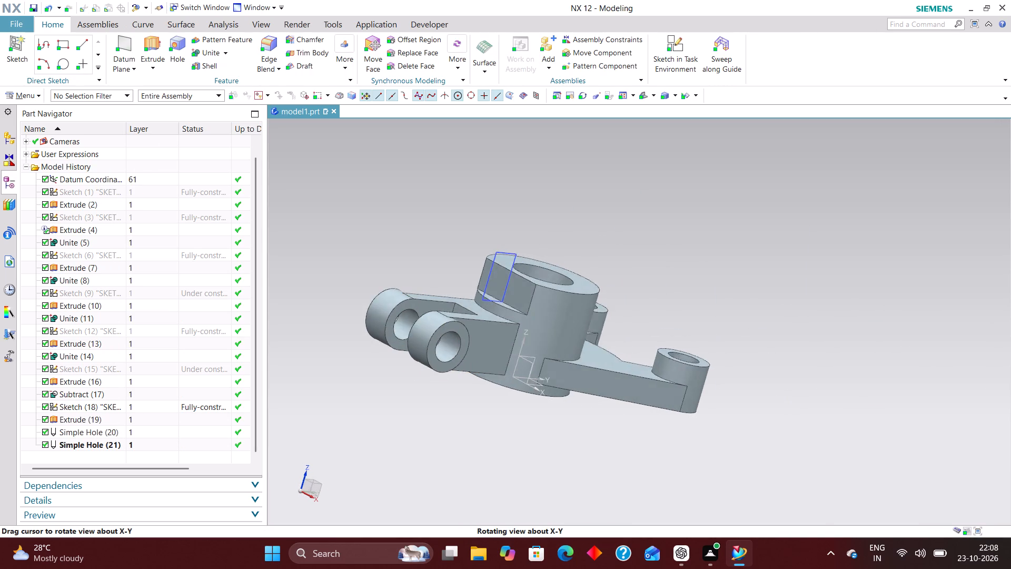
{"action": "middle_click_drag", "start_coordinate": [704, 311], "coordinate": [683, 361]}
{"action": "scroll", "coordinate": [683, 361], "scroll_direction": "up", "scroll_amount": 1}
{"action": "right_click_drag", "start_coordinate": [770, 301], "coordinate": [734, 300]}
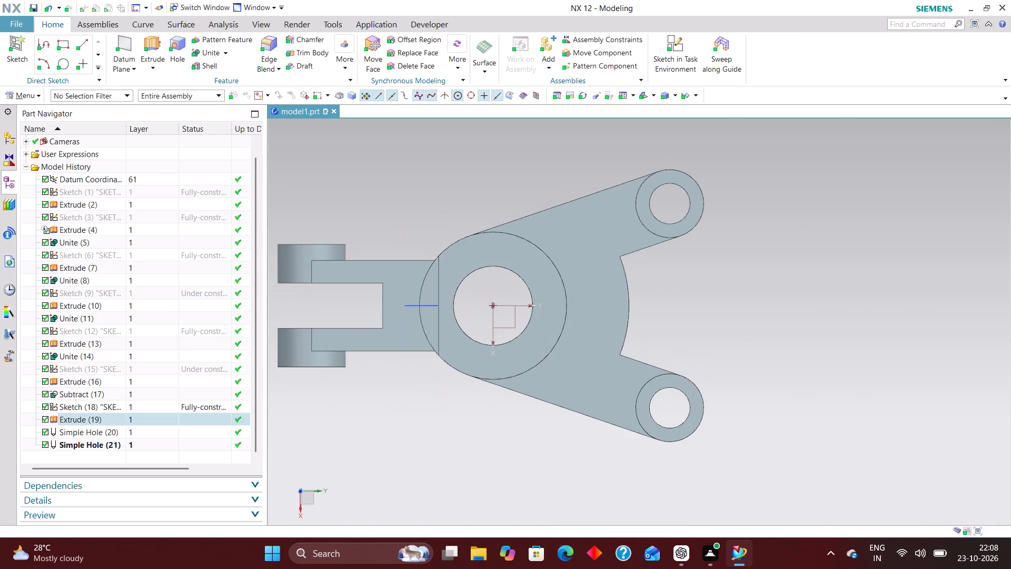
Examine the crank's side flat, slotted fork, arms and bored bosses from above and below, finishing in an isometric view.
{"action": "right_click_drag", "start_coordinate": [428, 305], "coordinate": [426, 325]}
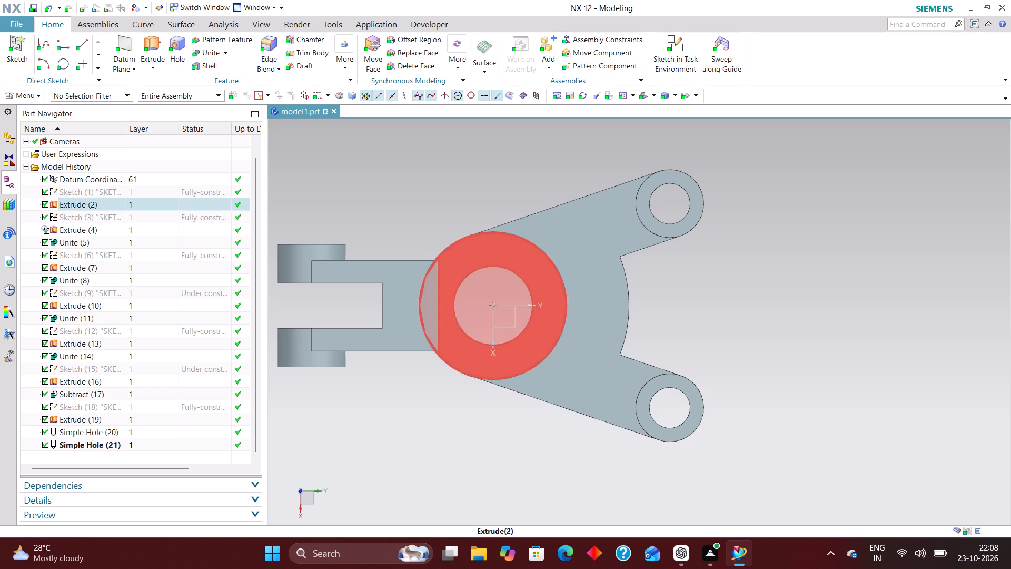
{"action": "scroll", "coordinate": [431, 345], "scroll_direction": "up", "scroll_amount": 6}
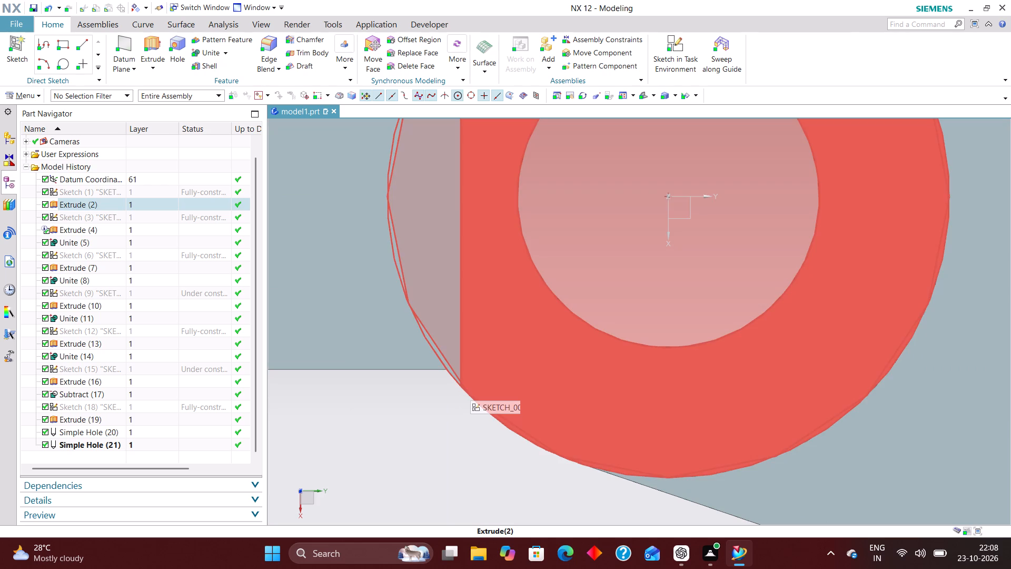
{"action": "scroll", "coordinate": [470, 403], "scroll_direction": "down", "scroll_amount": 4}
{"action": "middle_click_drag", "start_coordinate": [512, 490], "coordinate": [532, 426]}
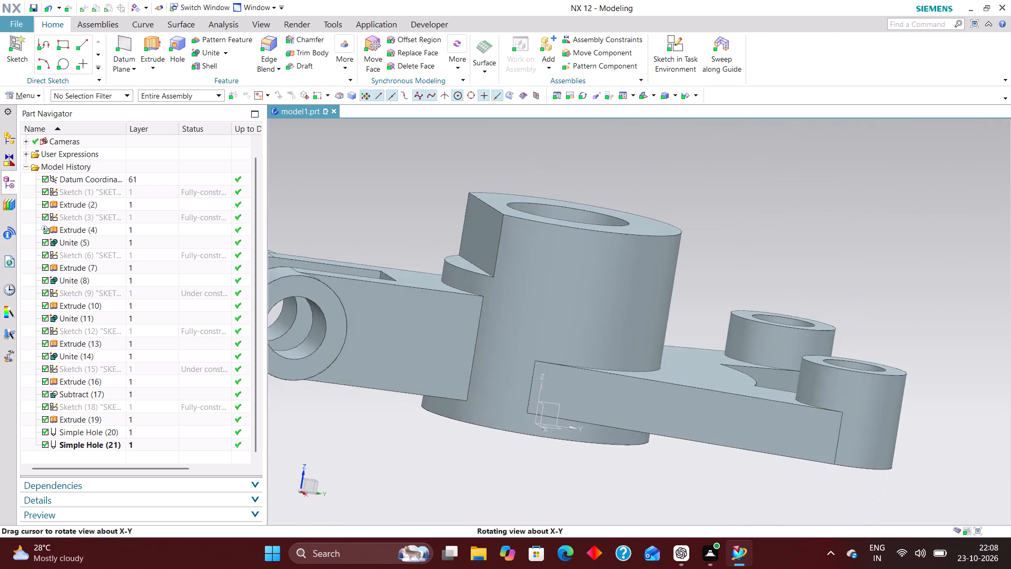
{"action": "middle_click_drag", "start_coordinate": [532, 426], "coordinate": [533, 447]}
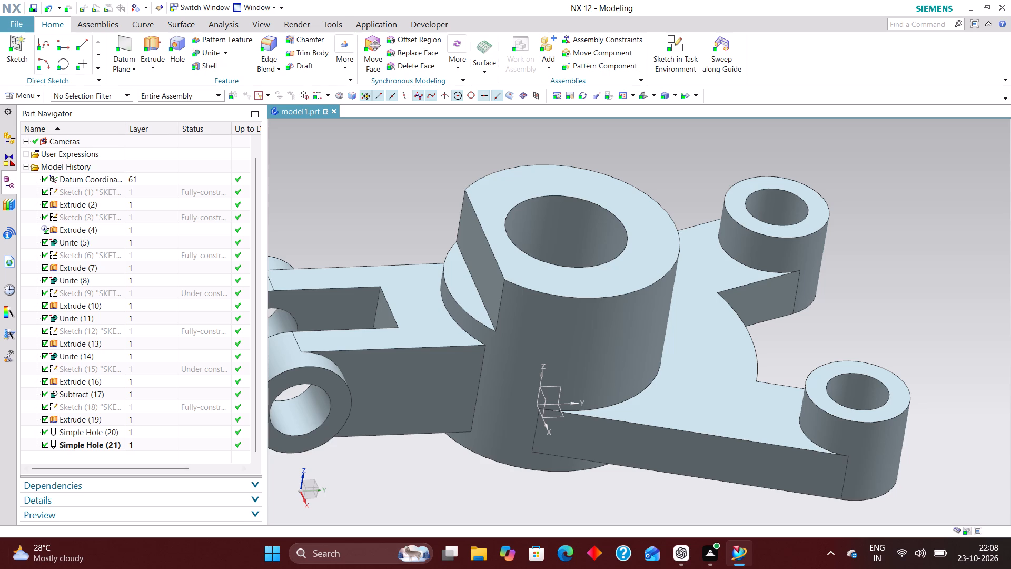
{"action": "scroll", "coordinate": [386, 225], "scroll_direction": "down", "scroll_amount": 5}
{"action": "scroll", "coordinate": [504, 214], "scroll_direction": "down", "scroll_amount": 4}
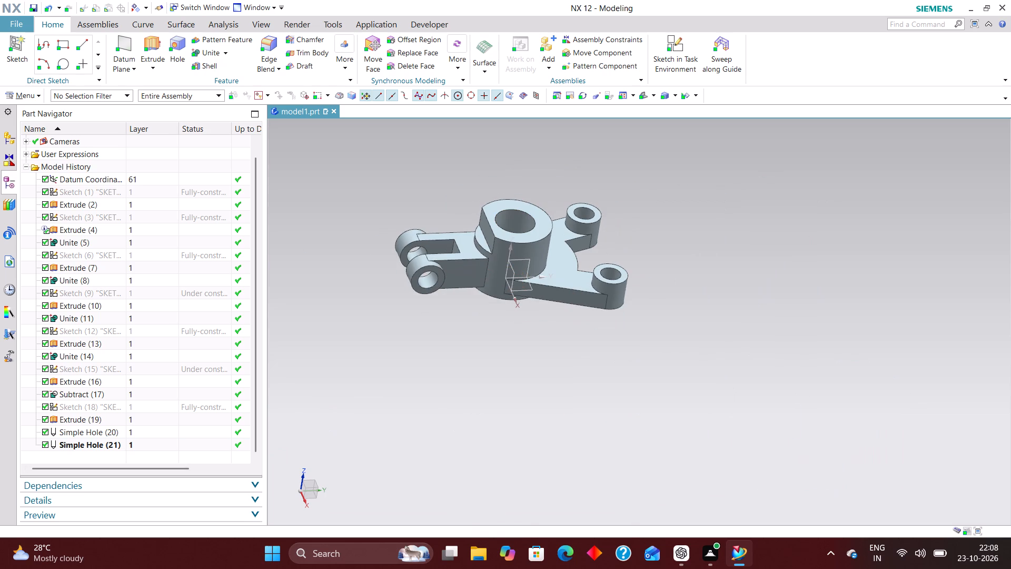
{"action": "middle_click_drag", "start_coordinate": [498, 390], "coordinate": [543, 398]}
{"action": "scroll", "coordinate": [518, 362], "scroll_direction": "down", "scroll_amount": 2}
{"action": "middle_click_drag", "start_coordinate": [632, 339], "coordinate": [627, 349]}
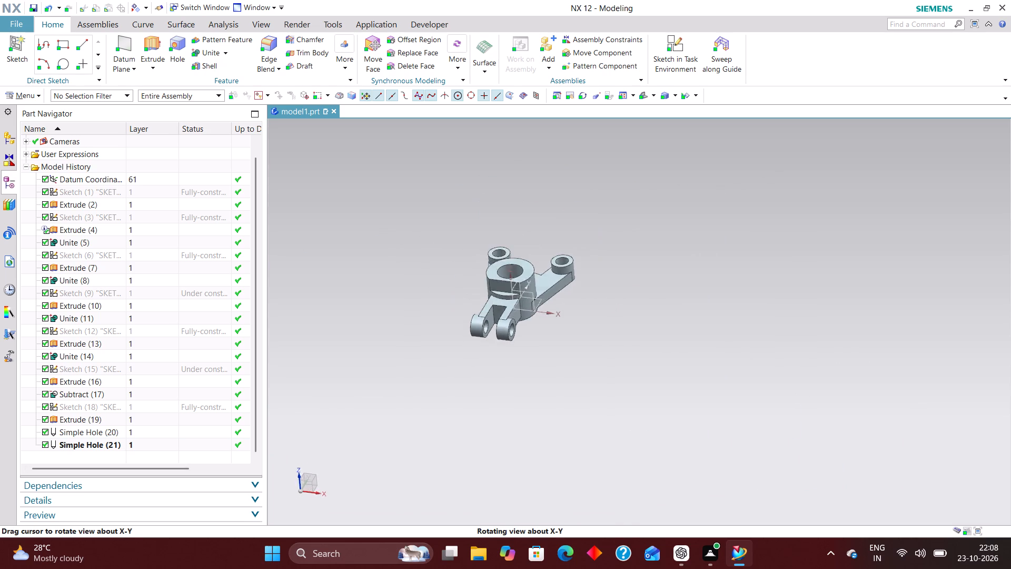
{"action": "middle_click_drag", "start_coordinate": [627, 349], "coordinate": [594, 377]}
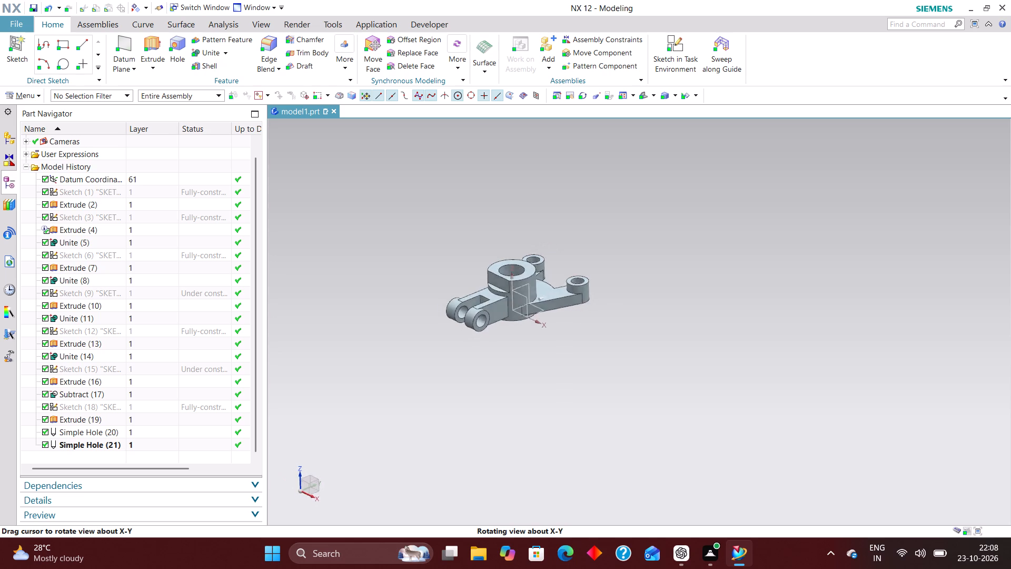
{"action": "middle_click_drag", "start_coordinate": [594, 377], "coordinate": [594, 385]}
{"action": "scroll", "coordinate": [493, 279], "scroll_direction": "up", "scroll_amount": 6}
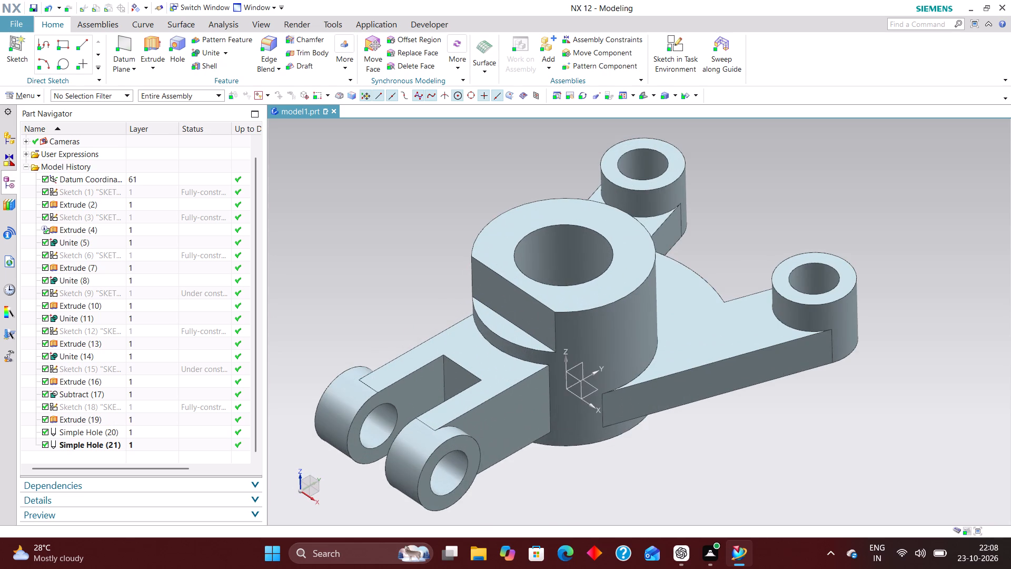
{"action": "middle_click_drag", "start_coordinate": [422, 267], "coordinate": [437, 222]}
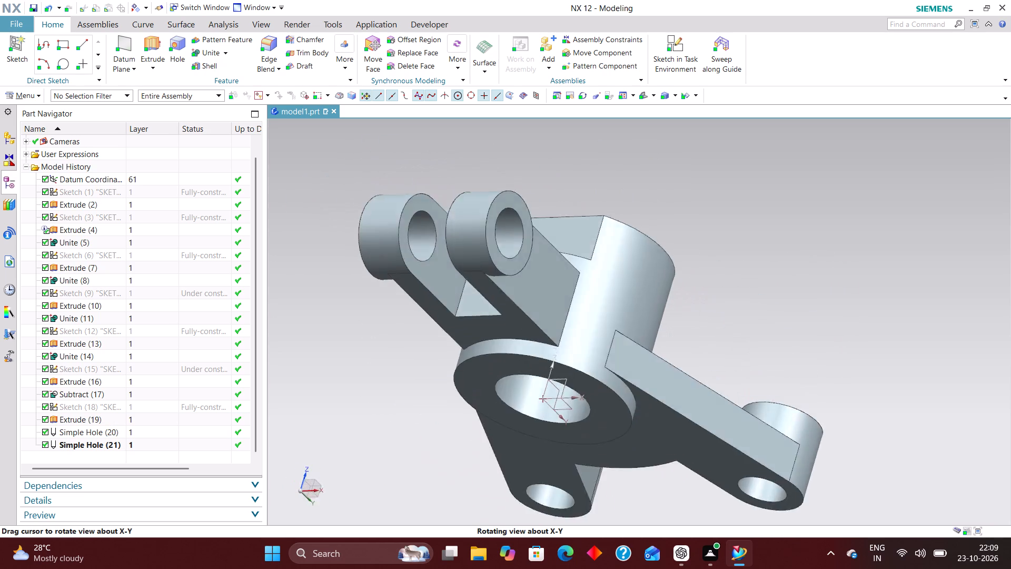
{"action": "middle_click_drag", "start_coordinate": [437, 222], "coordinate": [485, 289]}
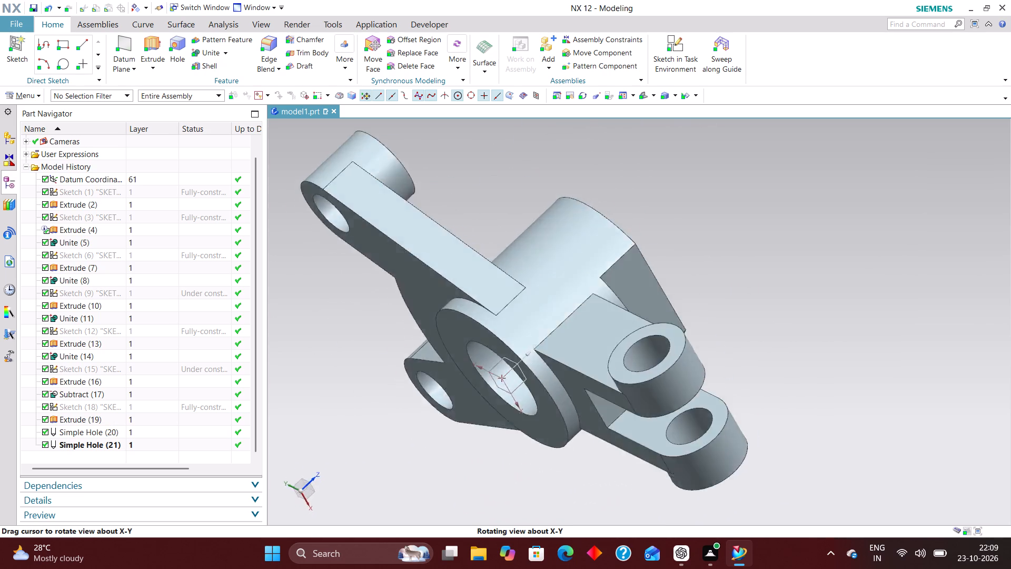
{"action": "middle_click_drag", "start_coordinate": [485, 289], "coordinate": [431, 273]}
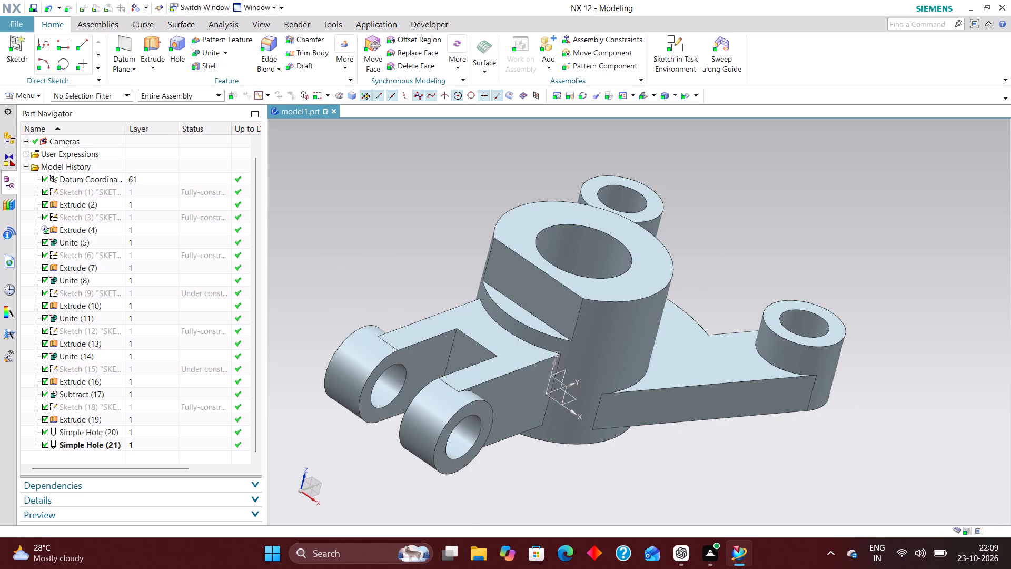
{"action": "left_click_drag", "start_coordinate": [425, 269], "coordinate": [466, 419]}
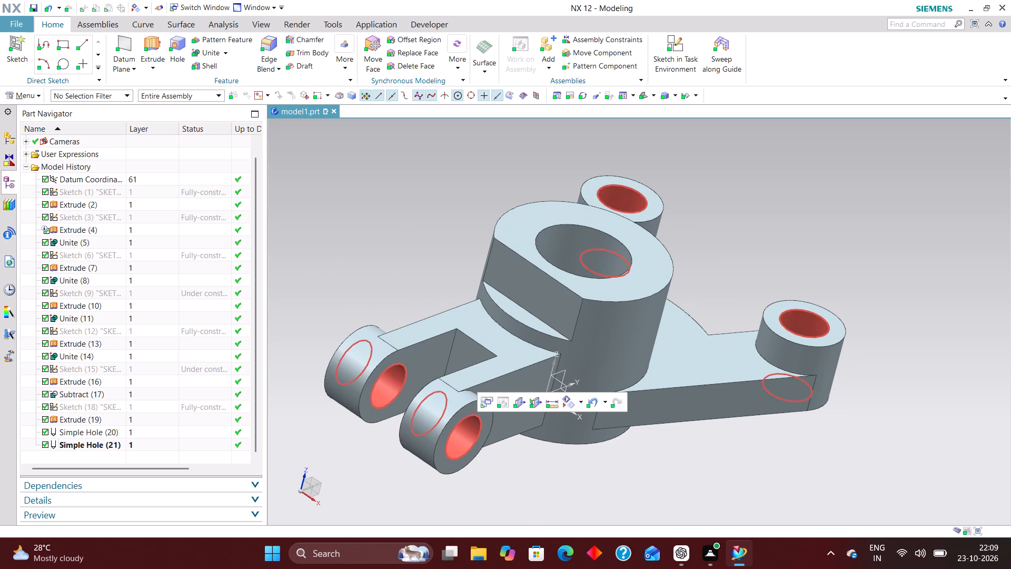
{"action": "left_click_drag", "start_coordinate": [473, 415], "coordinate": [482, 413]}
{"action": "scroll", "coordinate": [482, 413], "scroll_direction": "up", "scroll_amount": 5}
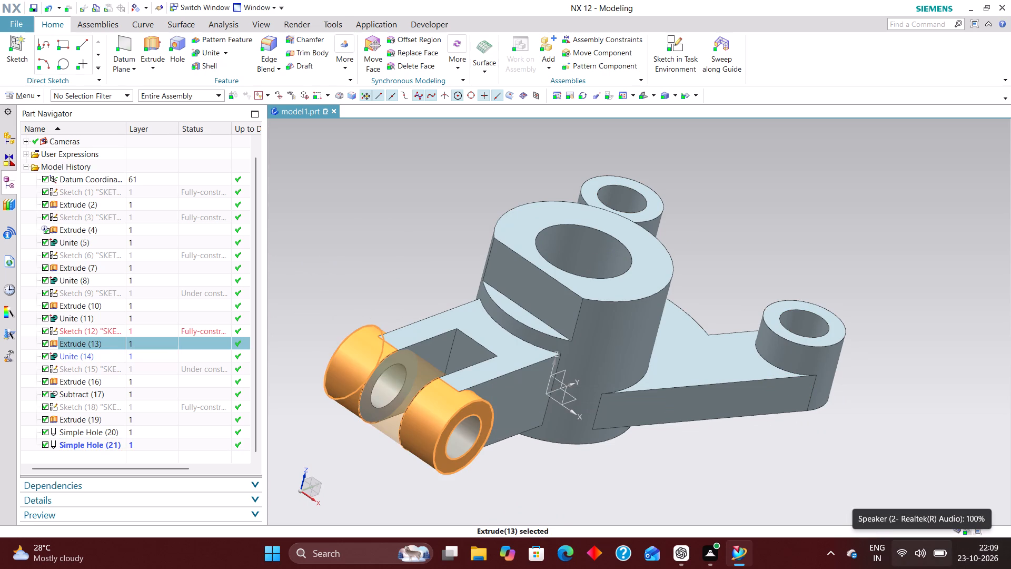
{"action": "left_click", "coordinate": [681, 472]}
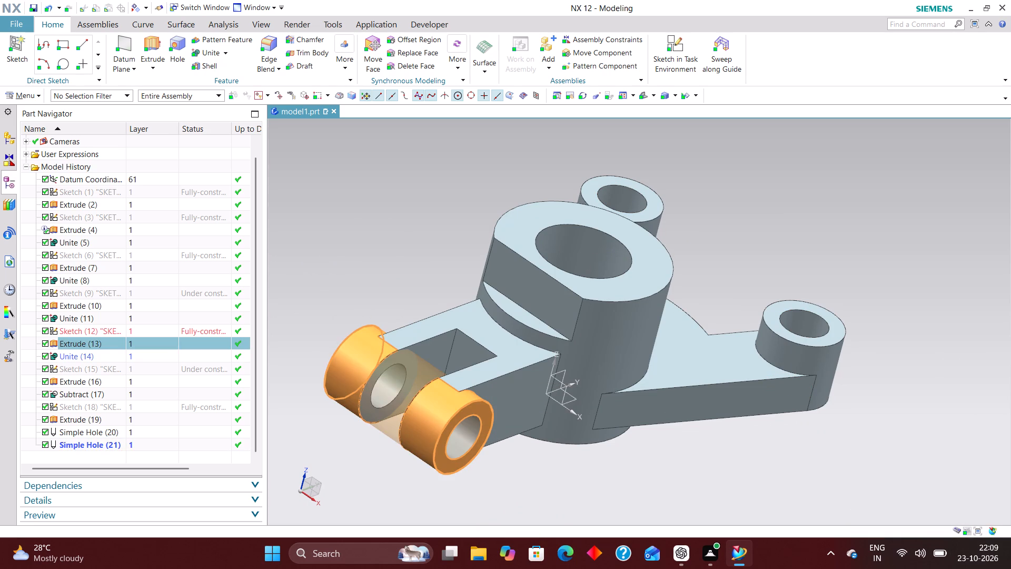
{"action": "middle_click_drag", "start_coordinate": [730, 474], "coordinate": [711, 473]}
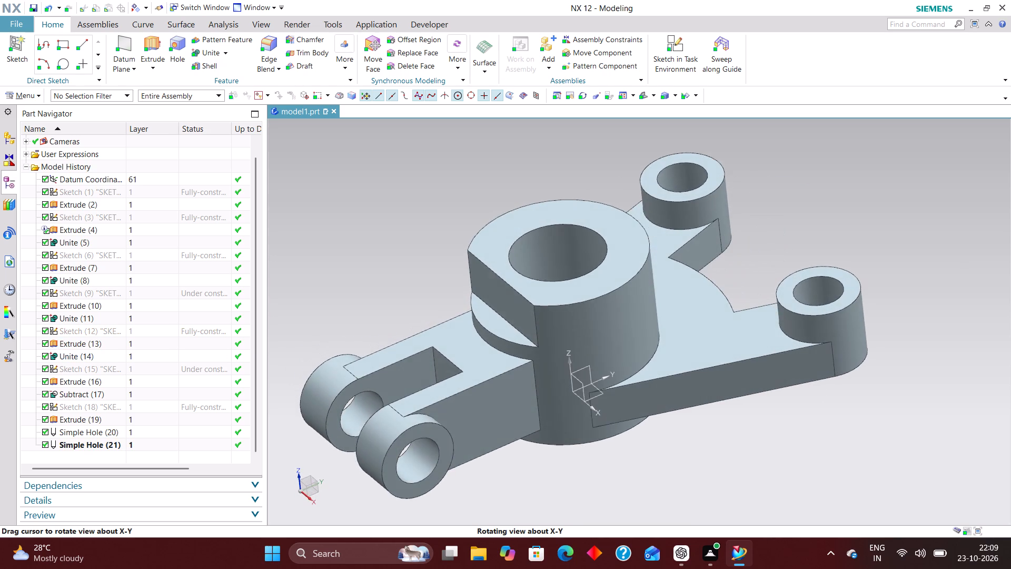
{"action": "middle_click_drag", "start_coordinate": [711, 473], "coordinate": [716, 474]}
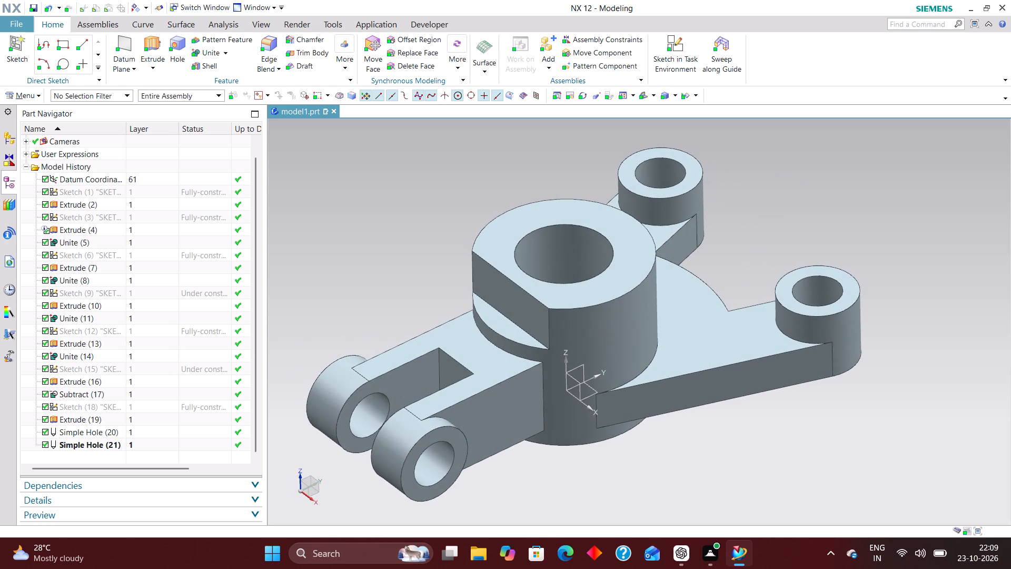
{"action": "key", "text": "End"}
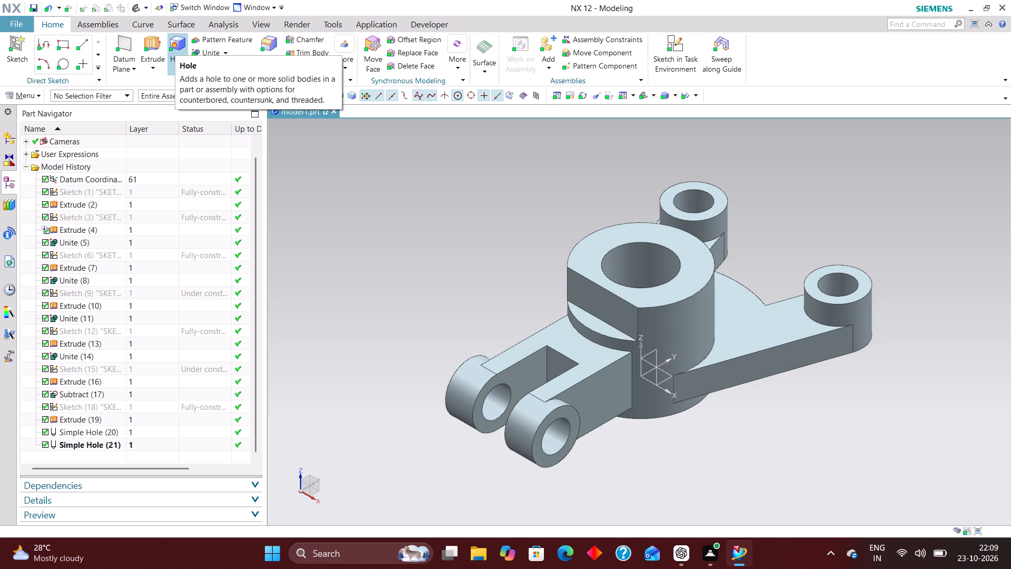
Create an inferred datum plane tangent to the central boss's outer cylindrical face.
{"action": "left_click", "coordinate": [113, 43]}
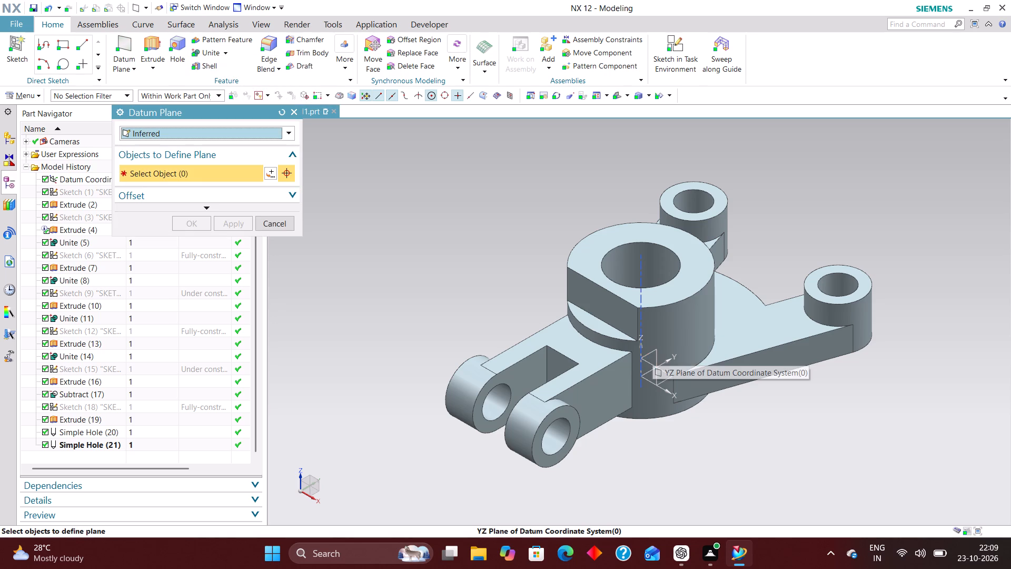
{"action": "left_click", "coordinate": [696, 317]}
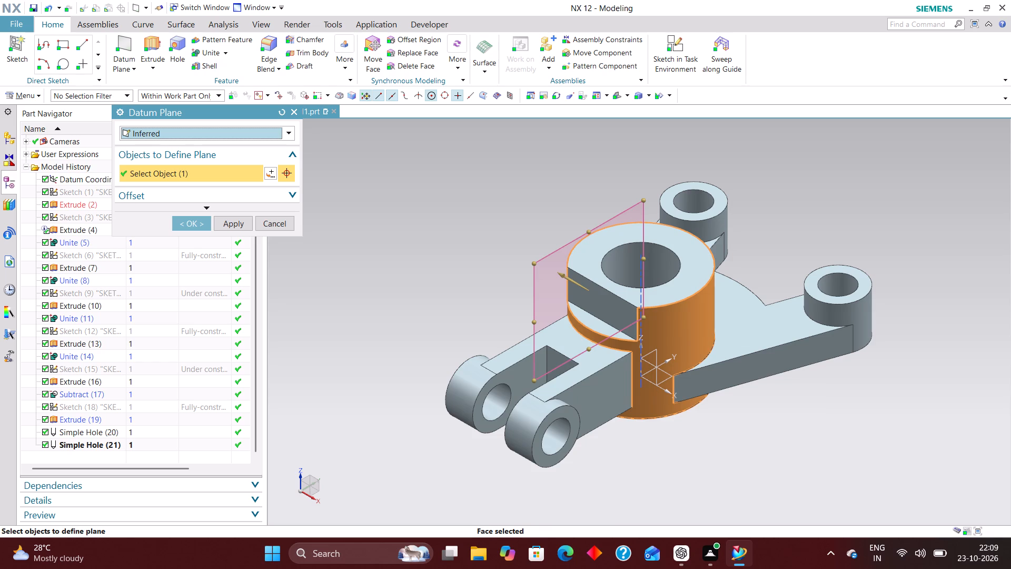
{"action": "scroll", "coordinate": [736, 460], "scroll_direction": "up", "scroll_amount": 1}
{"action": "middle_click_drag", "start_coordinate": [736, 460], "coordinate": [811, 396]}
{"action": "right_click_drag", "start_coordinate": [823, 382], "coordinate": [794, 385]}
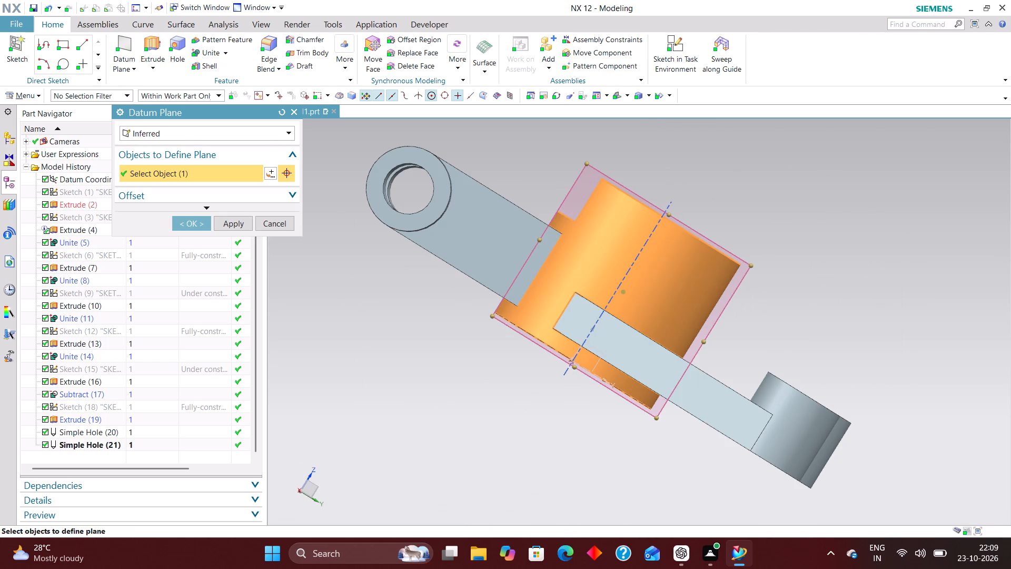
{"action": "left_click", "coordinate": [187, 222]}
Start a simple subtracting hole on the tangent datum plane and place its sketch point over the upper part of the boss.
{"action": "middle_click_drag", "start_coordinate": [416, 327], "coordinate": [559, 425]}
{"action": "scroll", "coordinate": [424, 342], "scroll_direction": "up", "scroll_amount": 1}
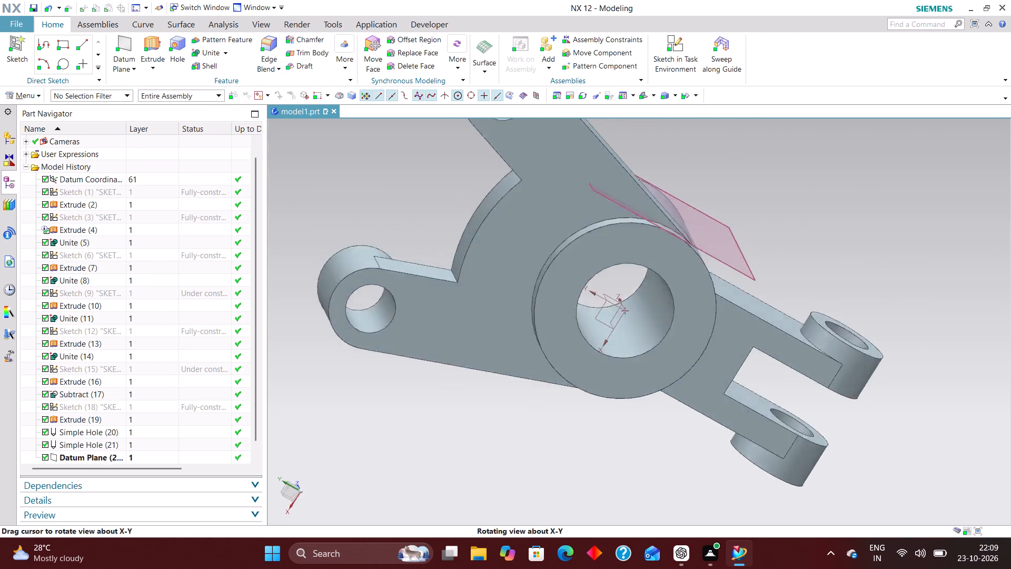
{"action": "middle_click_drag", "start_coordinate": [559, 425], "coordinate": [554, 474]}
{"action": "right_click_drag", "start_coordinate": [772, 430], "coordinate": [631, 428]}
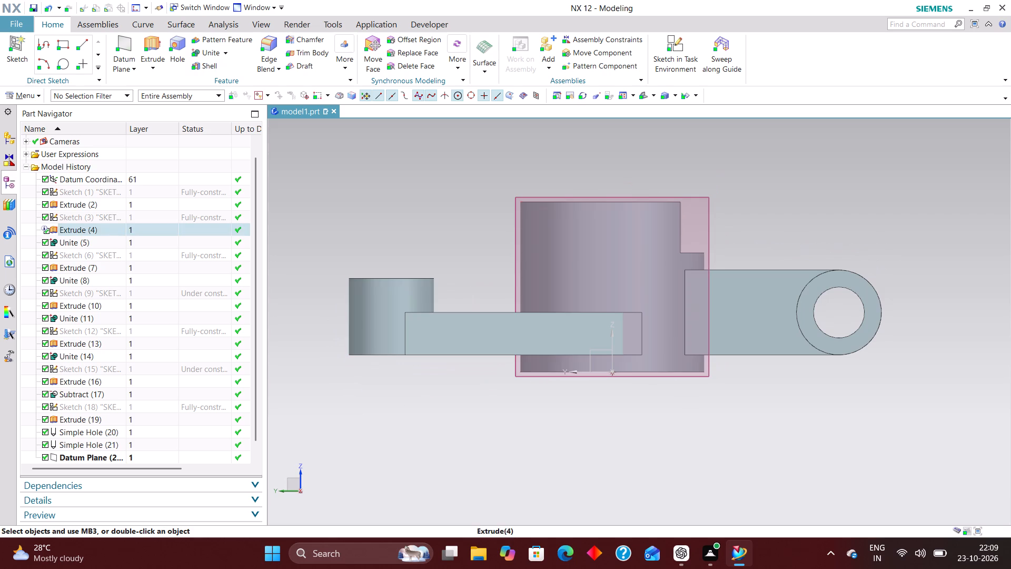
{"action": "left_click", "coordinate": [168, 38]}
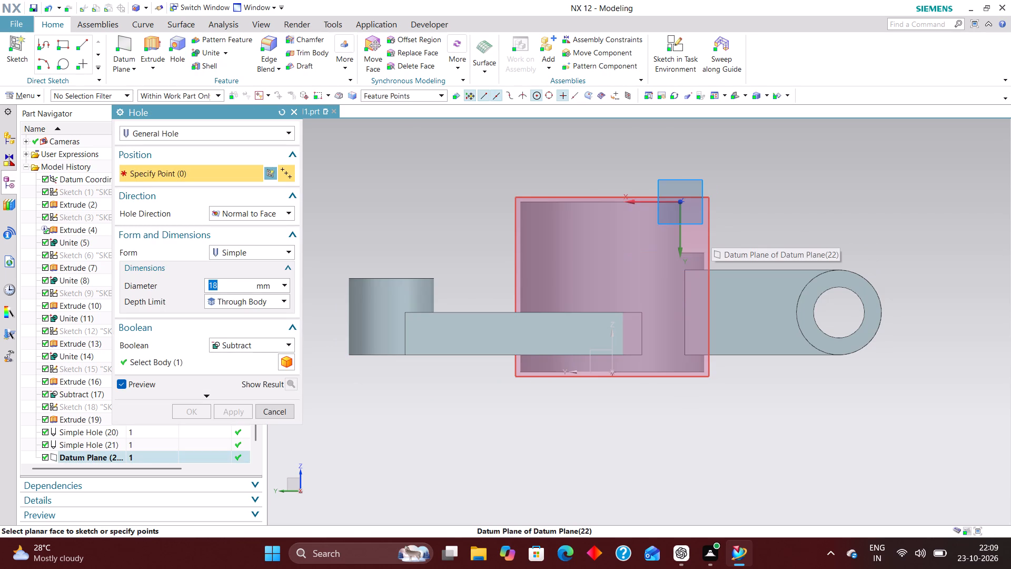
{"action": "left_click", "coordinate": [709, 223]}
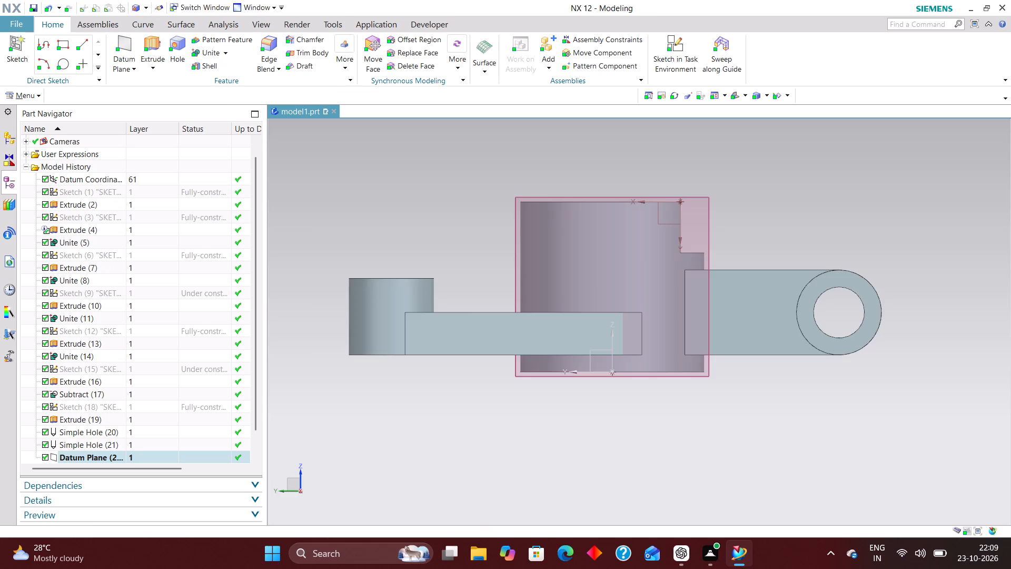
{"action": "scroll", "coordinate": [747, 306], "scroll_direction": "up", "scroll_amount": 3}
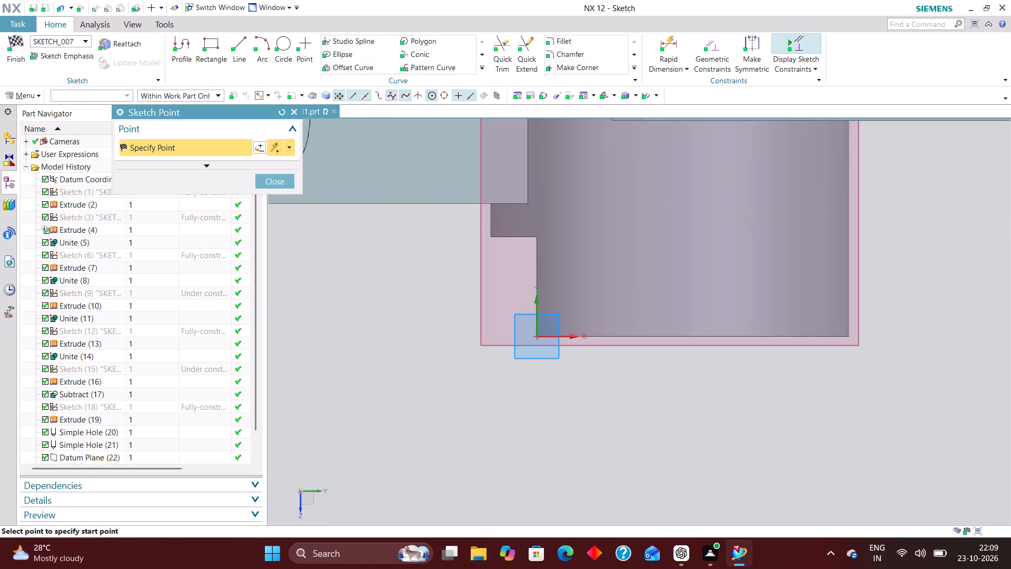
{"action": "left_click", "coordinate": [658, 266]}
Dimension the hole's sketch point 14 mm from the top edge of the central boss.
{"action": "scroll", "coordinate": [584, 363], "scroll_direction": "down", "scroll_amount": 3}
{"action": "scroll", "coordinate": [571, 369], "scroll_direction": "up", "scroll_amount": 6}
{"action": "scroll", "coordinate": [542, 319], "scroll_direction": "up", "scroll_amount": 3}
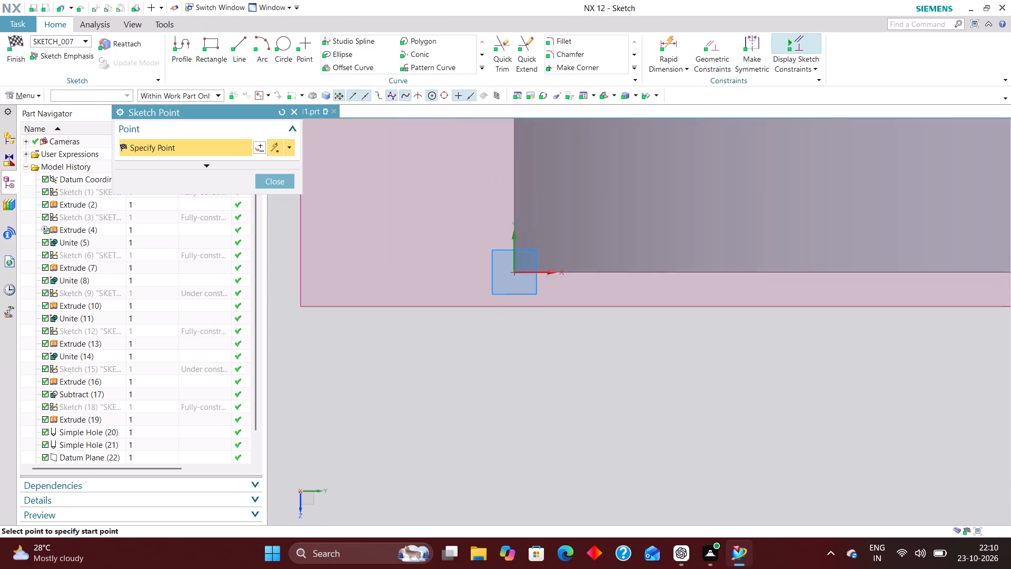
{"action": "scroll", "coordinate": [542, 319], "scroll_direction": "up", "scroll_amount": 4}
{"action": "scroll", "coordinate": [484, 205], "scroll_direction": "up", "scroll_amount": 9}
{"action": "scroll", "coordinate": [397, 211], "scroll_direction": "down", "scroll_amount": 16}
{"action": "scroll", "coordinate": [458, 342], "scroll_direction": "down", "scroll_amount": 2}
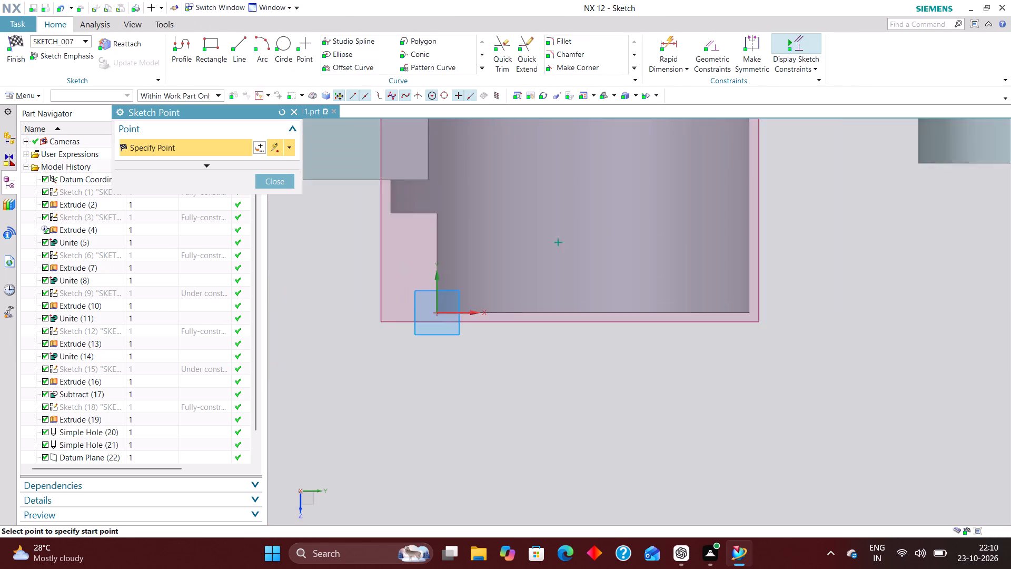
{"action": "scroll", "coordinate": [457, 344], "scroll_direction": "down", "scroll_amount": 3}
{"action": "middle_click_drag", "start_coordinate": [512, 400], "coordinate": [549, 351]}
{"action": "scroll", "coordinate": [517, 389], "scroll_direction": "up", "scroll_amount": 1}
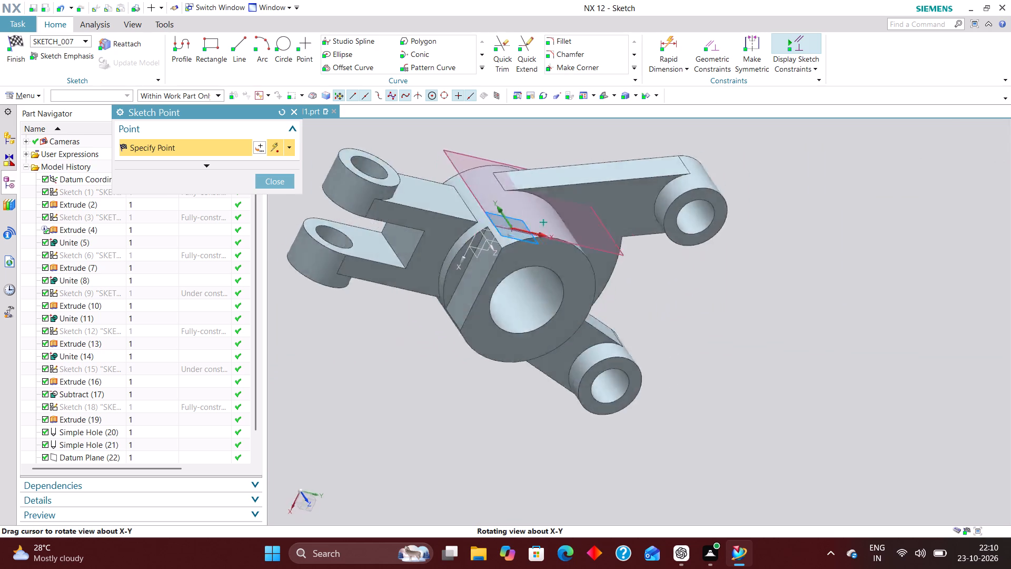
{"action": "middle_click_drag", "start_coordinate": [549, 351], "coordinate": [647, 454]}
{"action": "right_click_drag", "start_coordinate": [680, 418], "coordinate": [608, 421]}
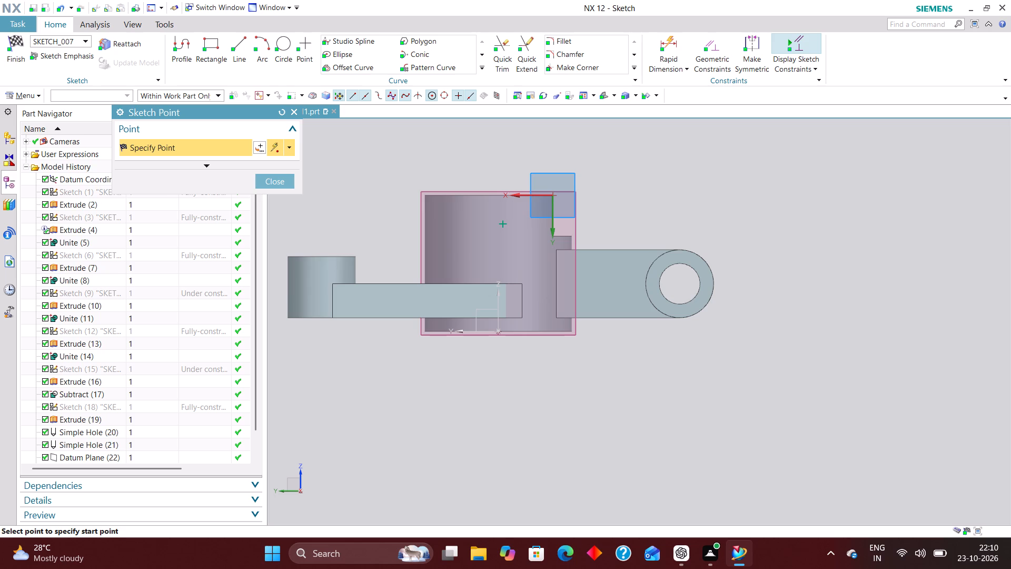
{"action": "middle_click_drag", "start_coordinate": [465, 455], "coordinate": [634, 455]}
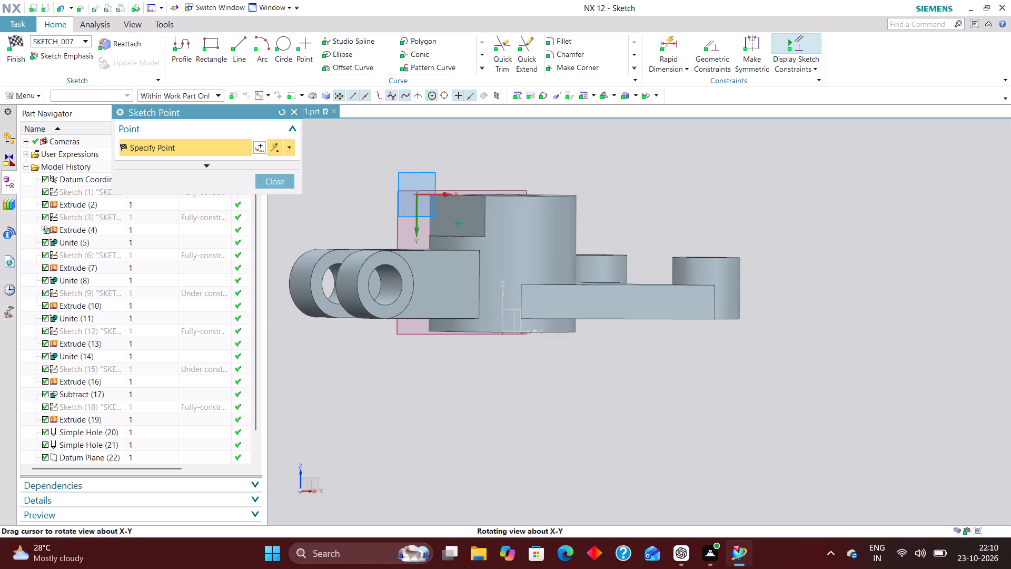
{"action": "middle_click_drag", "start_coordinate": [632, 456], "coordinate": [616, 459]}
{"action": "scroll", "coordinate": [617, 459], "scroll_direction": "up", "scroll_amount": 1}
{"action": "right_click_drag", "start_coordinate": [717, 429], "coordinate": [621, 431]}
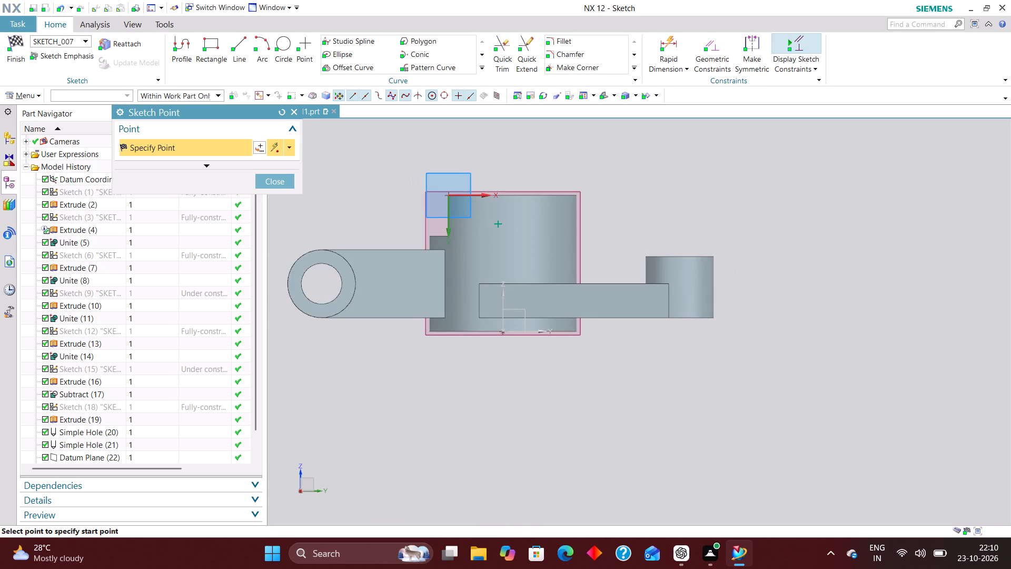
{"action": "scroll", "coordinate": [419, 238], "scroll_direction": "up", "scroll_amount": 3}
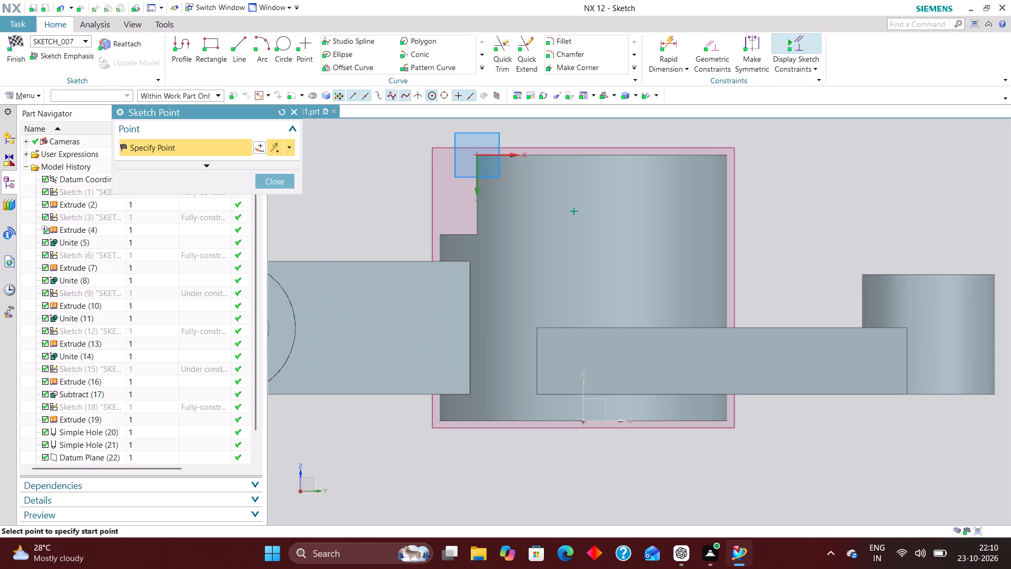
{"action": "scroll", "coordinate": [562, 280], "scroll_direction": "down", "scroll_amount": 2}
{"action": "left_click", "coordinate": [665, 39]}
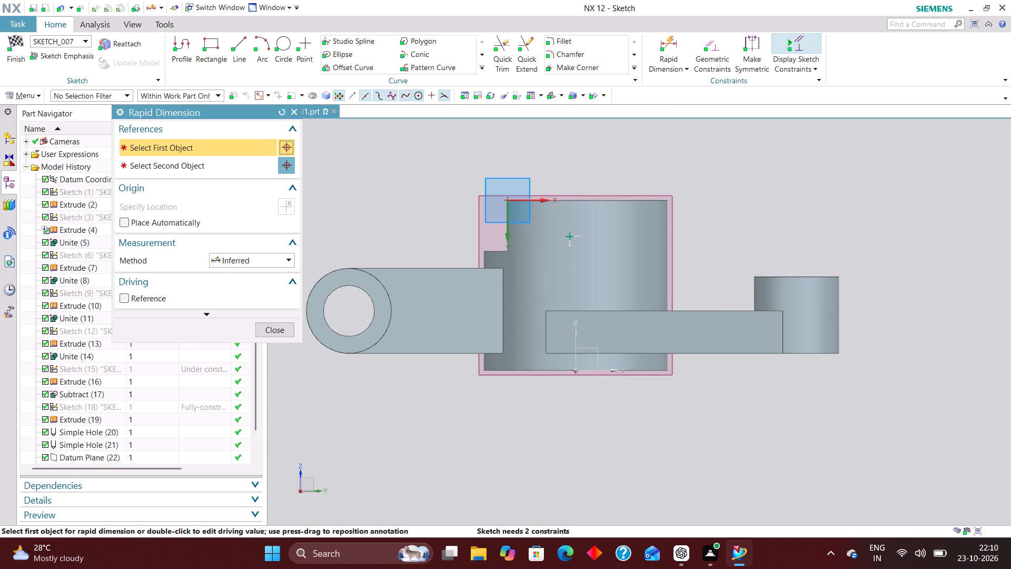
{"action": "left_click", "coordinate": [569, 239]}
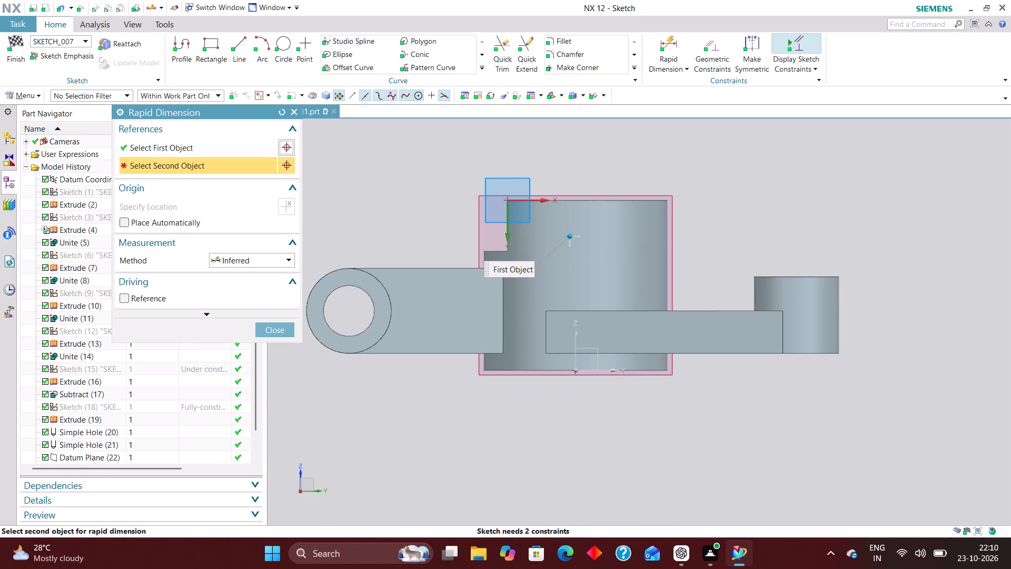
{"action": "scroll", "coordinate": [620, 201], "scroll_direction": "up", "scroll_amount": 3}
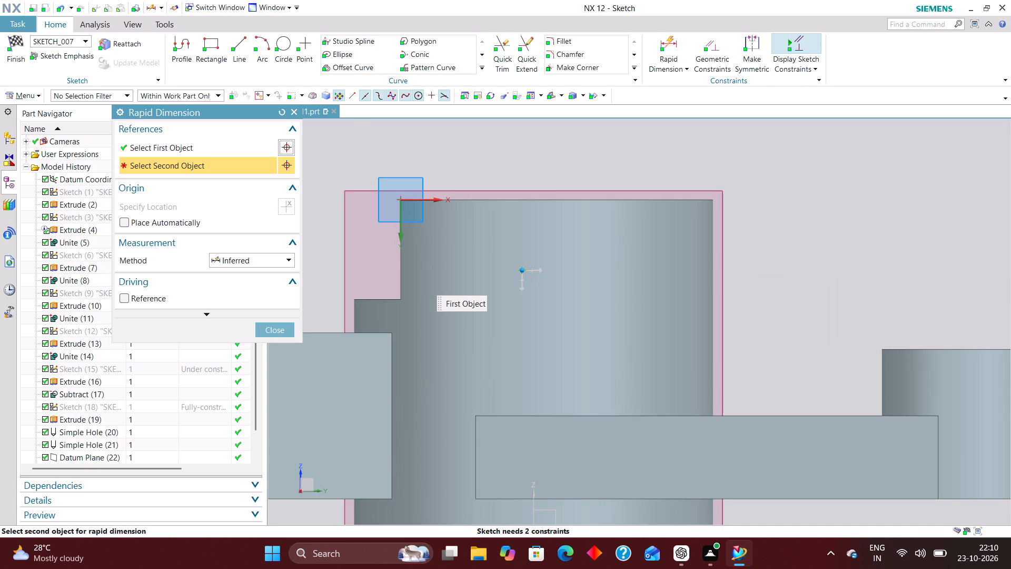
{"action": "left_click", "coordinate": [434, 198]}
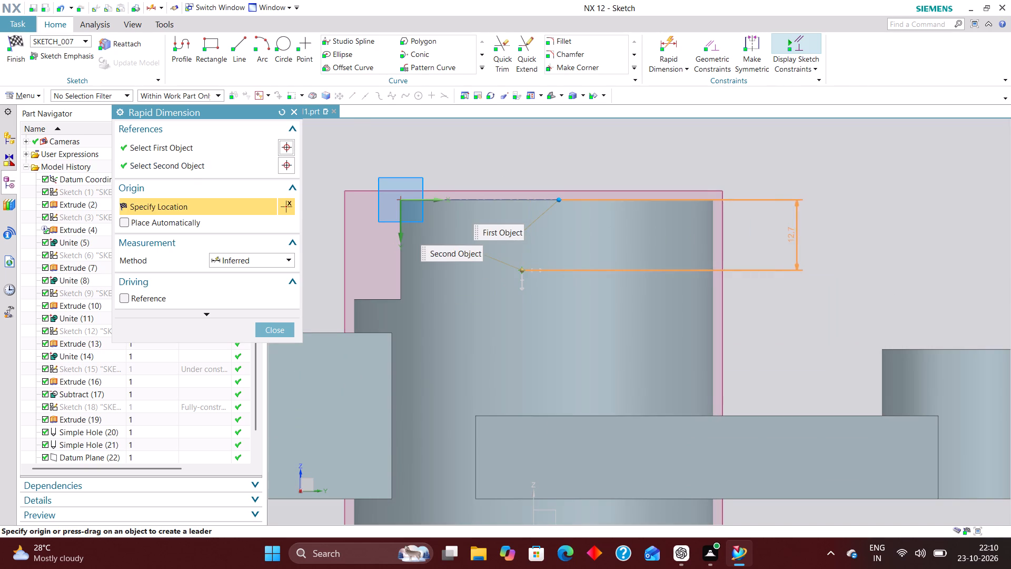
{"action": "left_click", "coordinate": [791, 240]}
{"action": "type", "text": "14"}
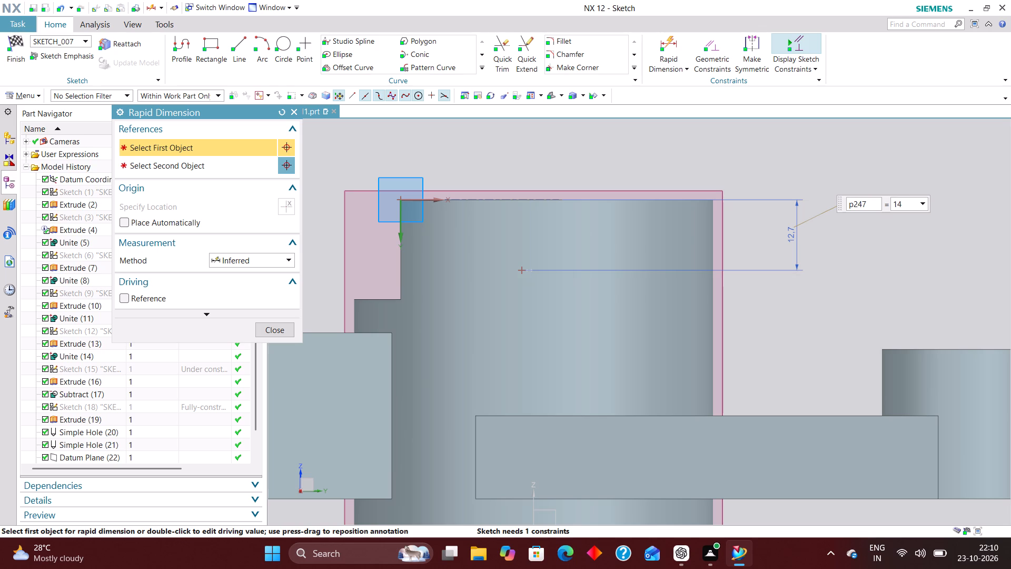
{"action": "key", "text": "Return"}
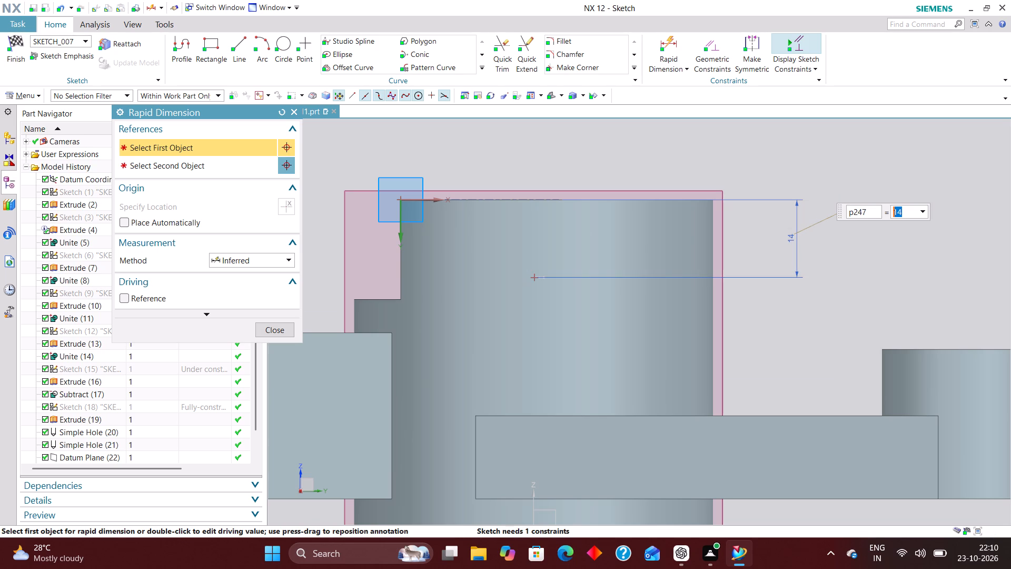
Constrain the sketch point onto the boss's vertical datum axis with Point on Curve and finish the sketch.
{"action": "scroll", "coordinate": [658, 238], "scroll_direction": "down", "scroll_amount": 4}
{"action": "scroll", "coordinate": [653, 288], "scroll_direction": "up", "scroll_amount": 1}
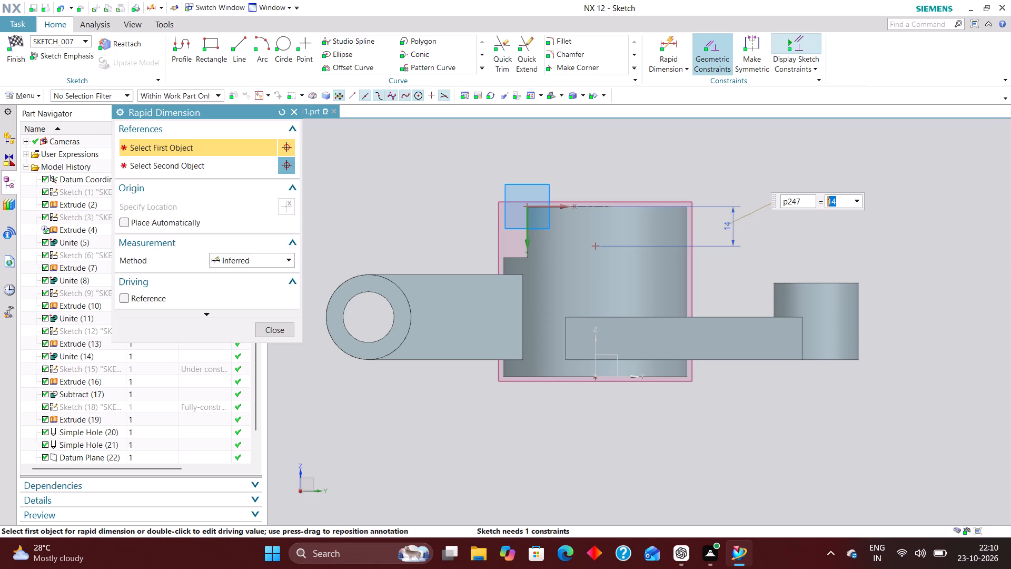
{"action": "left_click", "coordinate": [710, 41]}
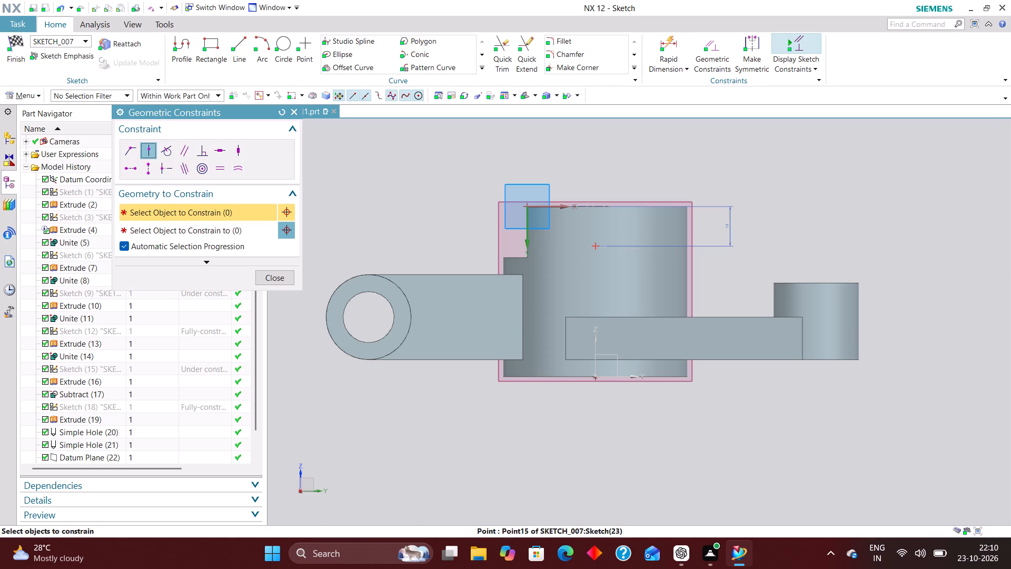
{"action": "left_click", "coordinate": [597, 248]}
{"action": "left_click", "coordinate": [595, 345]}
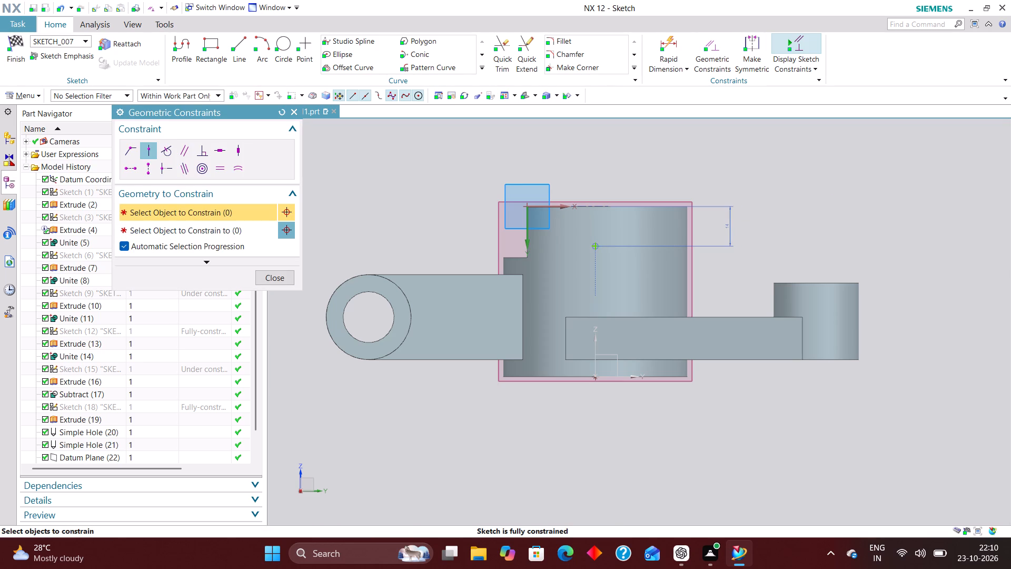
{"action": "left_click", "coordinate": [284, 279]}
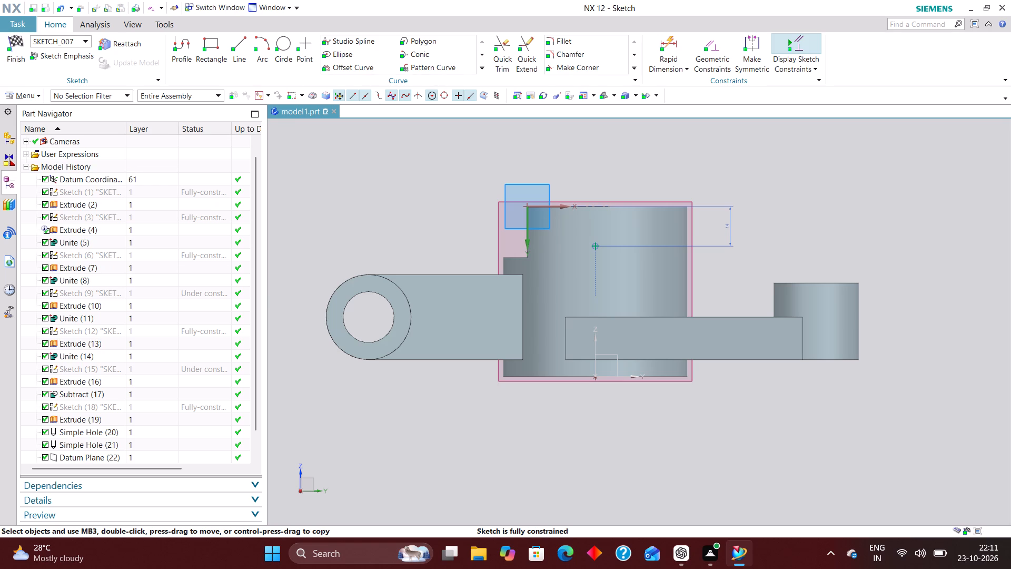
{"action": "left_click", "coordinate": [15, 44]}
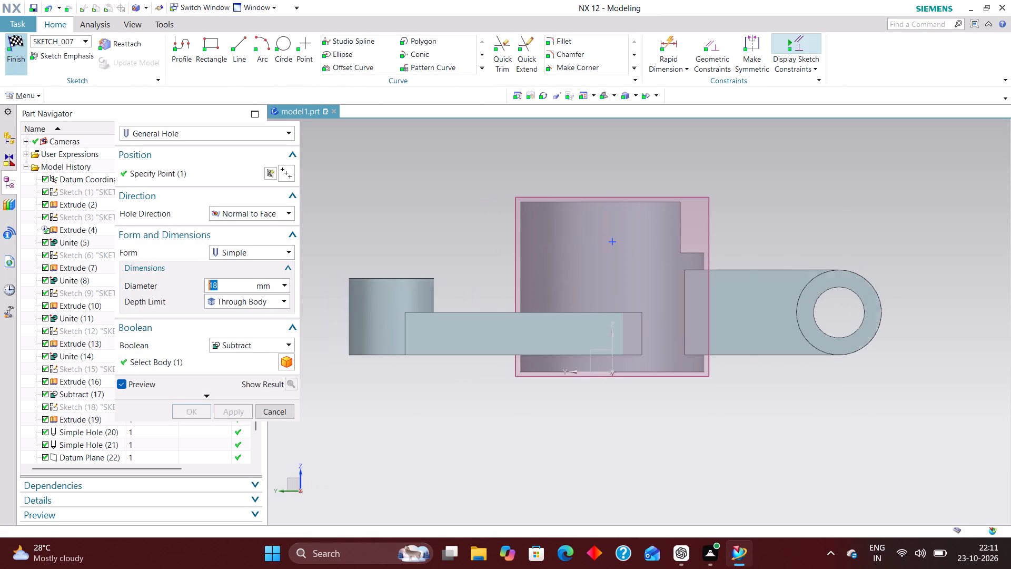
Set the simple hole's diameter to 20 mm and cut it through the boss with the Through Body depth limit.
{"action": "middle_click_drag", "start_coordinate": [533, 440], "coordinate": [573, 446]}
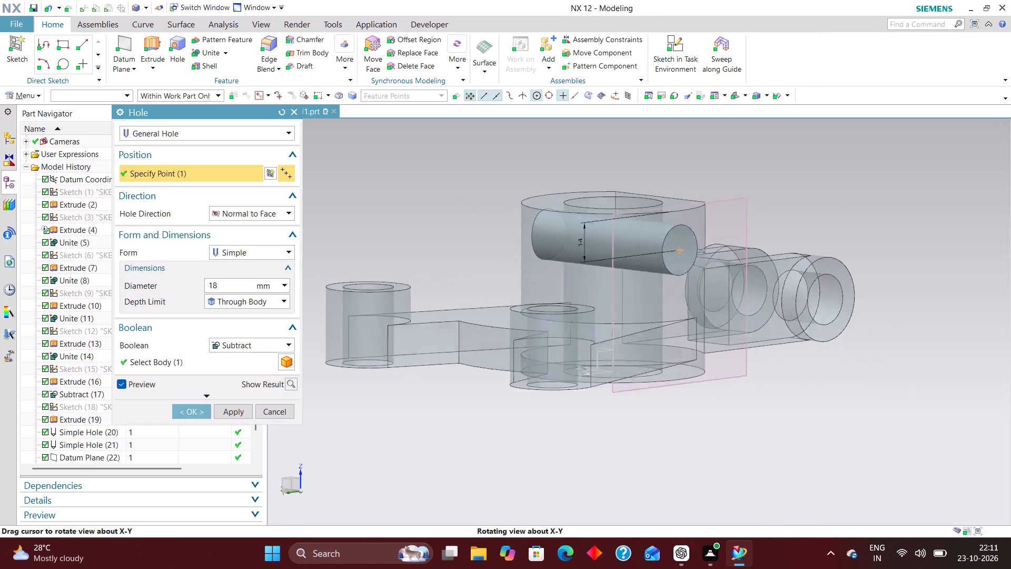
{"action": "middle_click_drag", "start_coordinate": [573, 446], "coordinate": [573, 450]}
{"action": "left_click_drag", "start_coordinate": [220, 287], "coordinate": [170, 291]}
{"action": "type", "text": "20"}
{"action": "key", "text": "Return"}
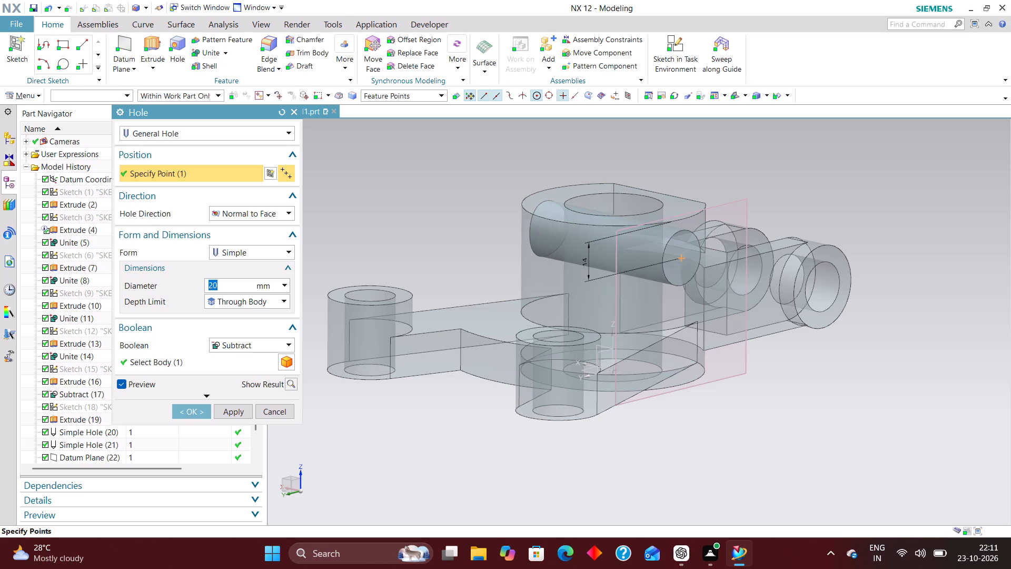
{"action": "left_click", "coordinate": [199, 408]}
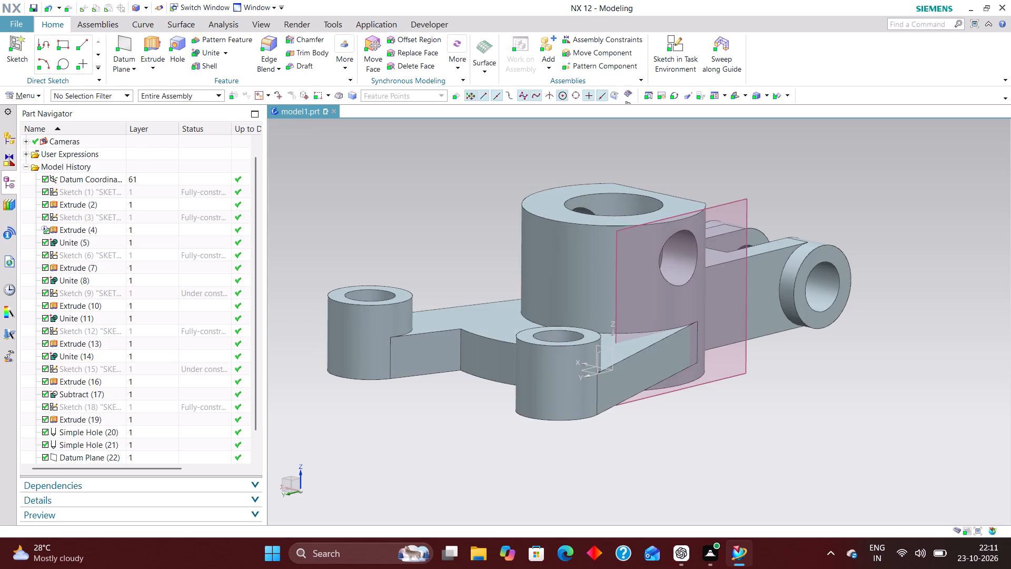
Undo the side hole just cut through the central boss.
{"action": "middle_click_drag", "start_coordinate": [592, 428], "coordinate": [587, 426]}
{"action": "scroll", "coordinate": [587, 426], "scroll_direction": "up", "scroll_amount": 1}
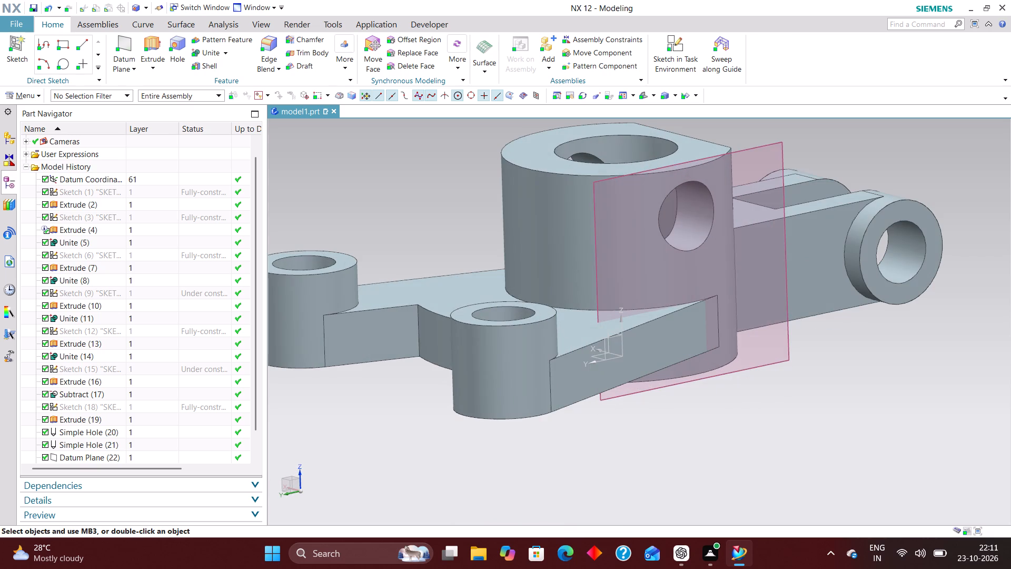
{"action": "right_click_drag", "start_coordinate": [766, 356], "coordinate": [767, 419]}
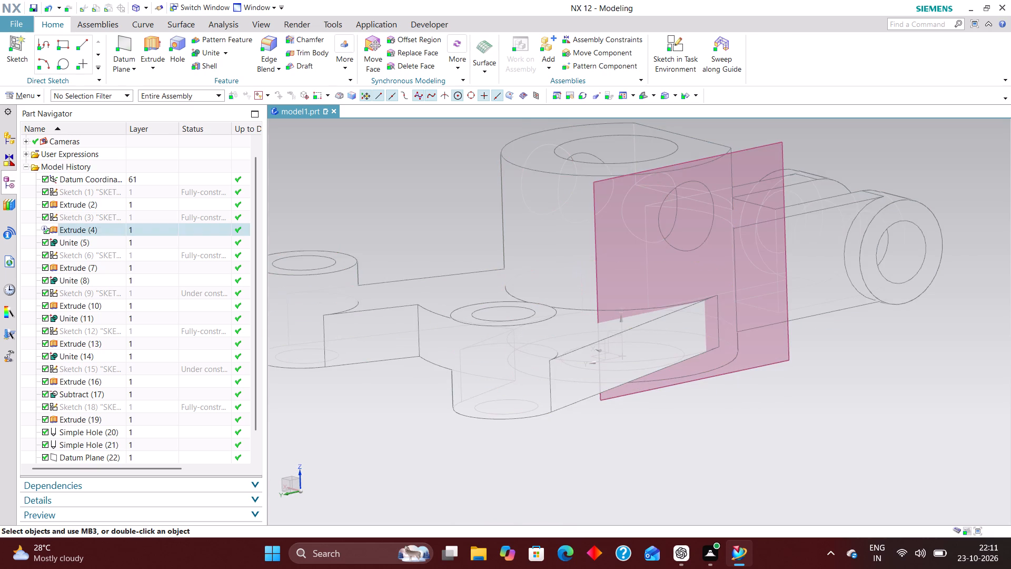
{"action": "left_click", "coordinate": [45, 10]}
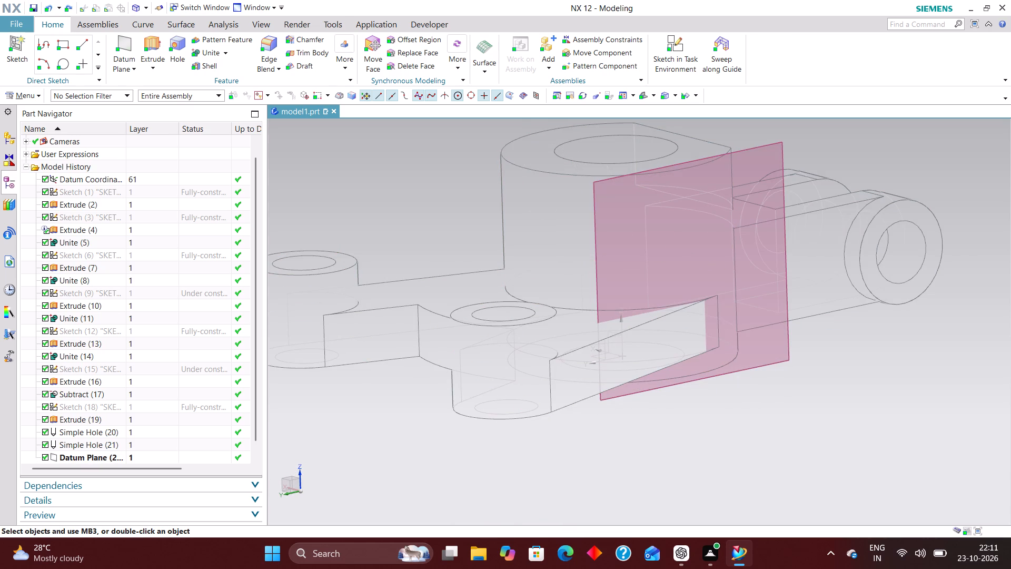
Hide the datum plane tangent to the central boss.
{"action": "right_click_drag", "start_coordinate": [787, 361], "coordinate": [787, 430]}
Switch the model display from wireframe back to shaded with edges.
{"action": "middle_click_drag", "start_coordinate": [748, 444], "coordinate": [824, 430]}
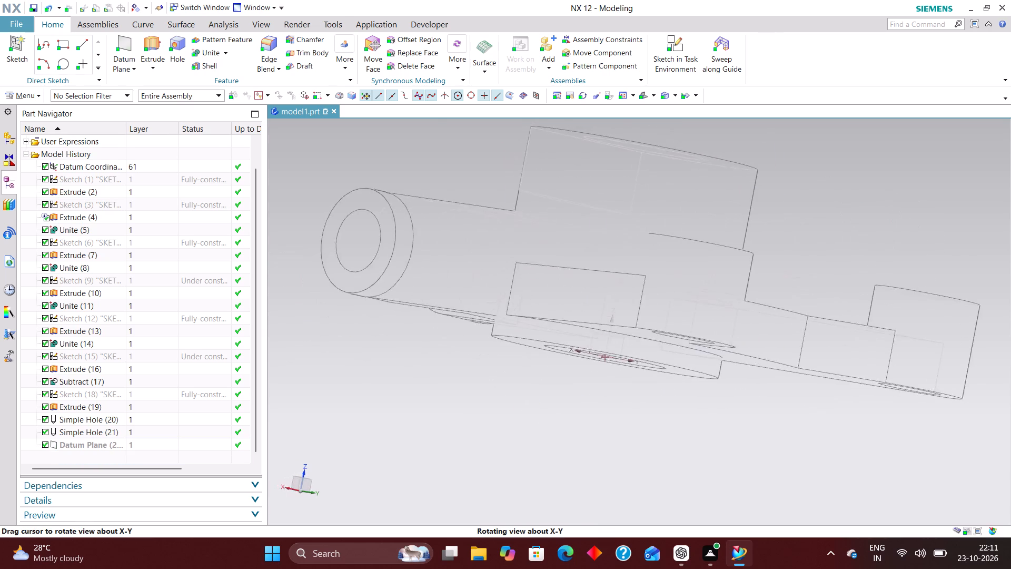
{"action": "middle_click_drag", "start_coordinate": [824, 430], "coordinate": [844, 472]}
{"action": "scroll", "coordinate": [782, 349], "scroll_direction": "down", "scroll_amount": 4}
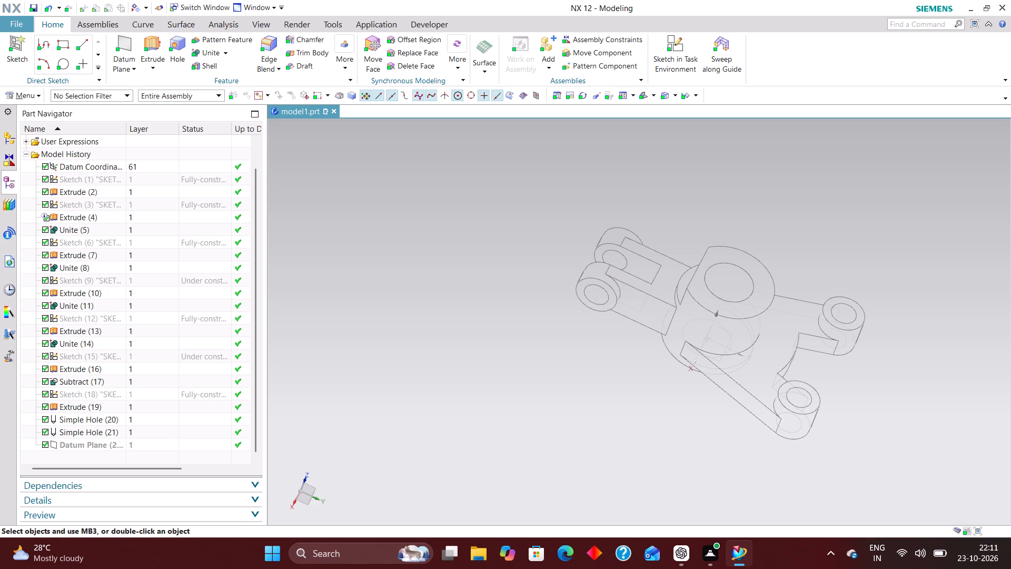
{"action": "left_click", "coordinate": [673, 92]}
{"action": "left_click", "coordinate": [676, 111]}
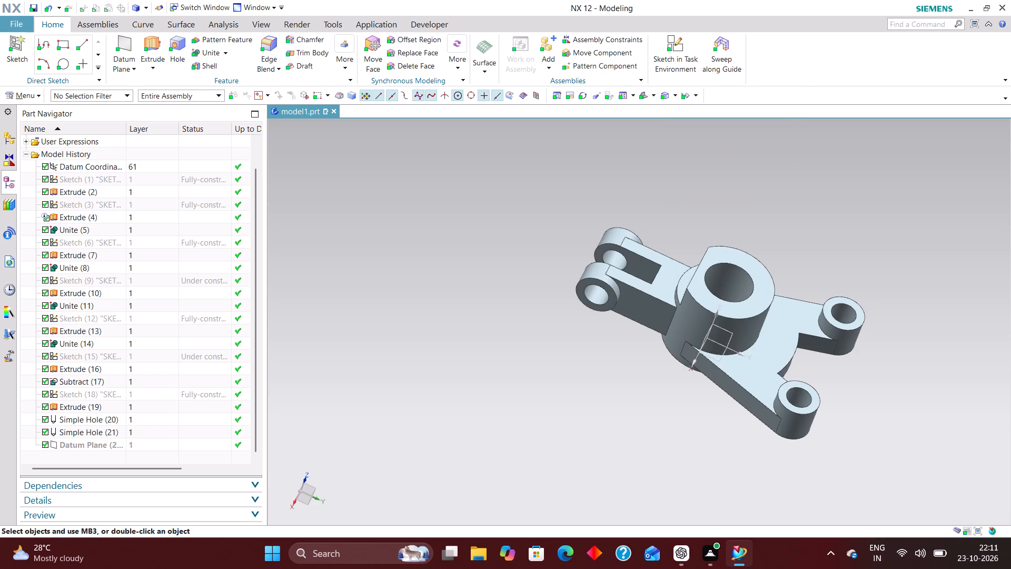
Examine the crank's central boss, slotted fork and arms in shaded display from several angles.
{"action": "middle_click_drag", "start_coordinate": [689, 378], "coordinate": [718, 395]}
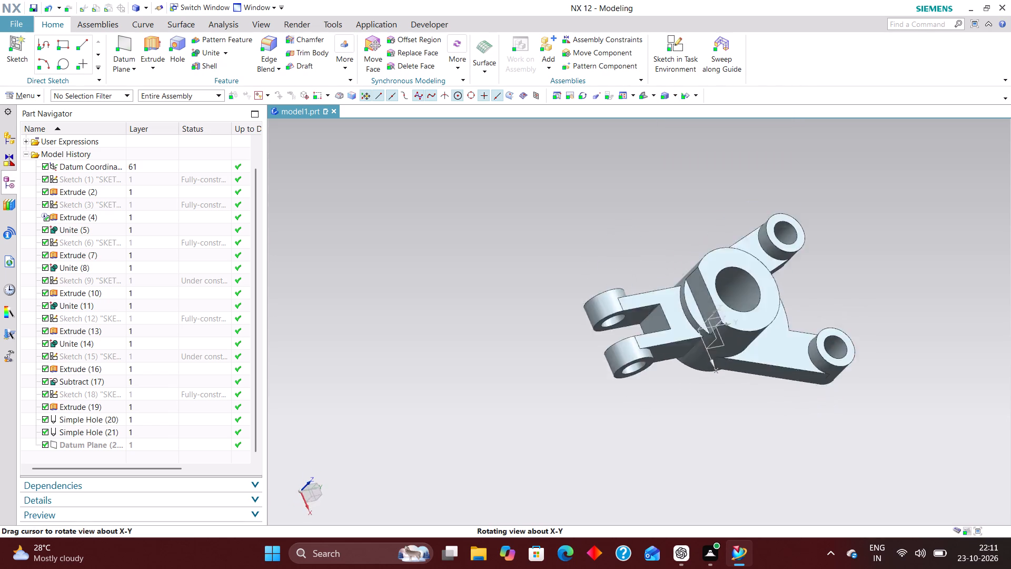
{"action": "middle_click_drag", "start_coordinate": [718, 395], "coordinate": [720, 394]}
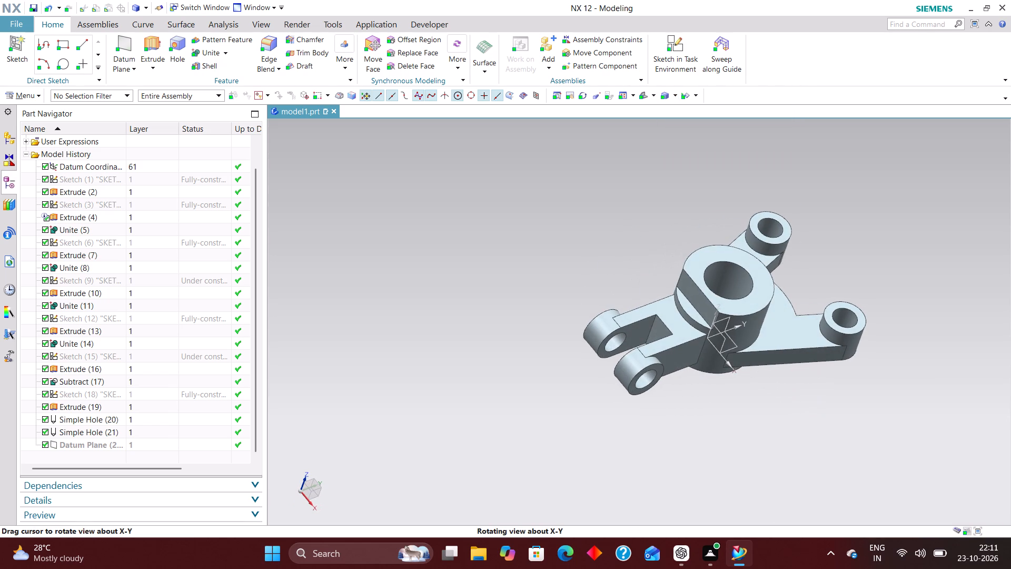
{"action": "middle_click_drag", "start_coordinate": [720, 394], "coordinate": [692, 380]}
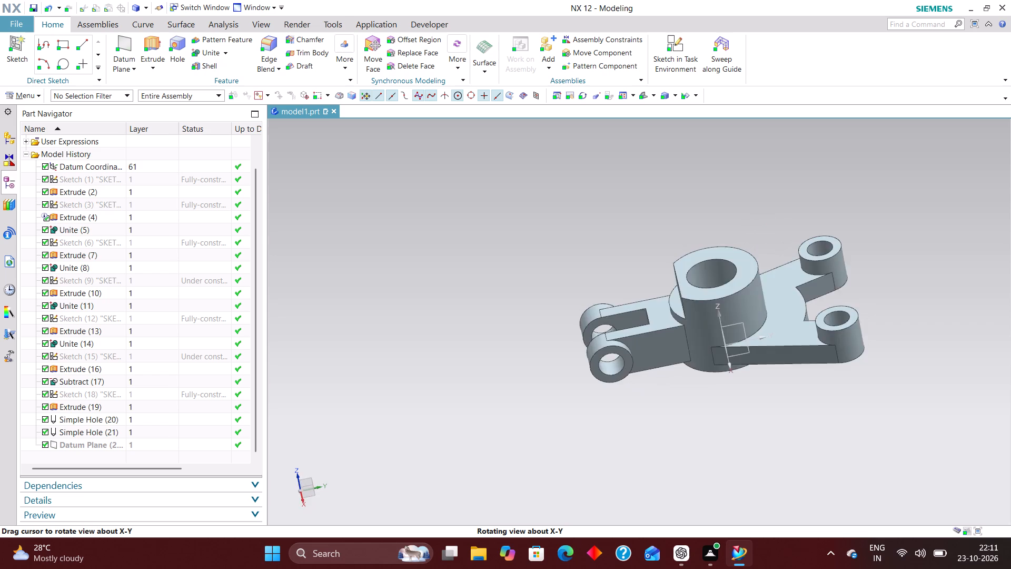
{"action": "middle_click_drag", "start_coordinate": [692, 380], "coordinate": [679, 411]}
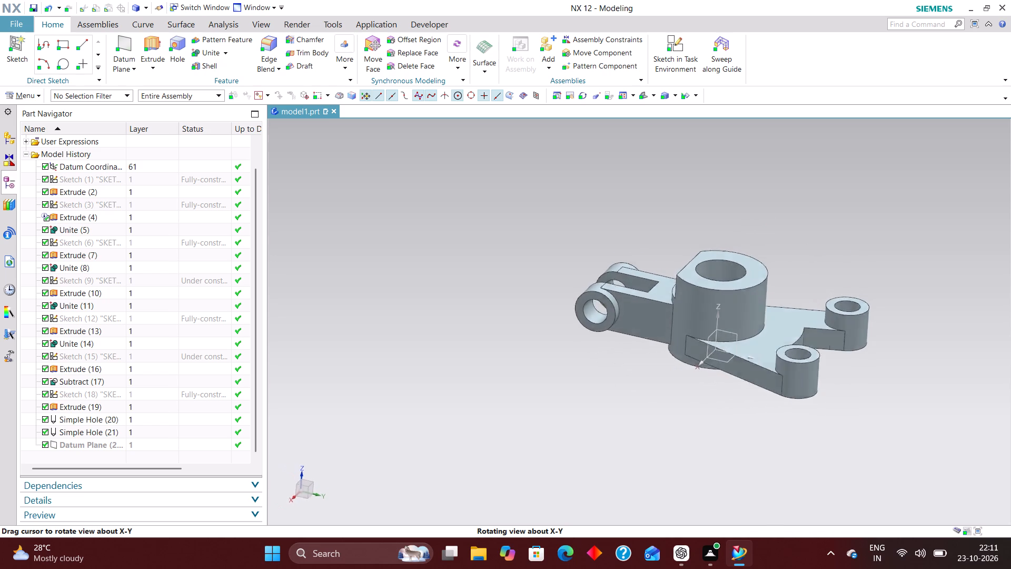
{"action": "middle_click_drag", "start_coordinate": [679, 411], "coordinate": [676, 433]}
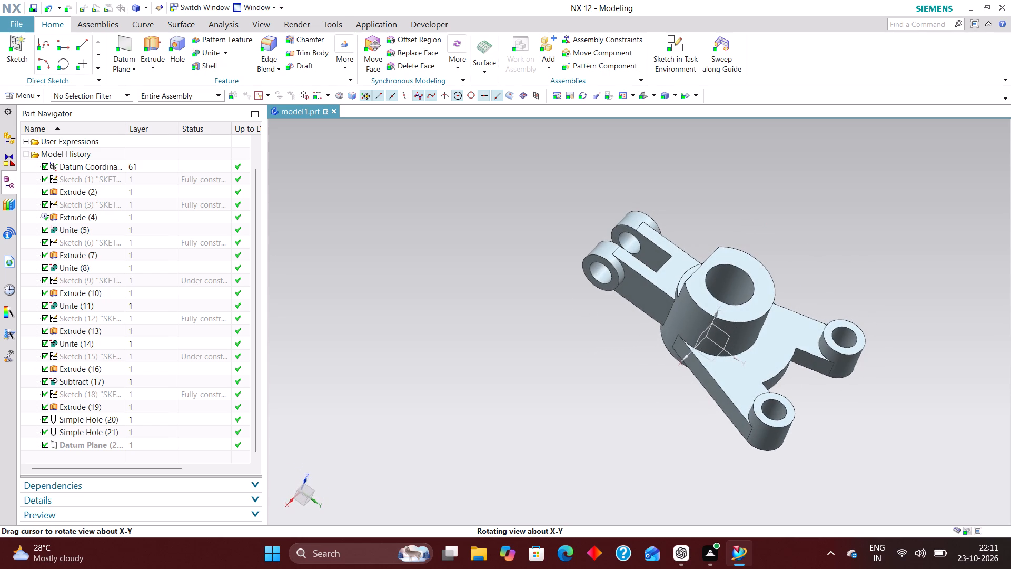
{"action": "middle_click_drag", "start_coordinate": [676, 433], "coordinate": [739, 443]}
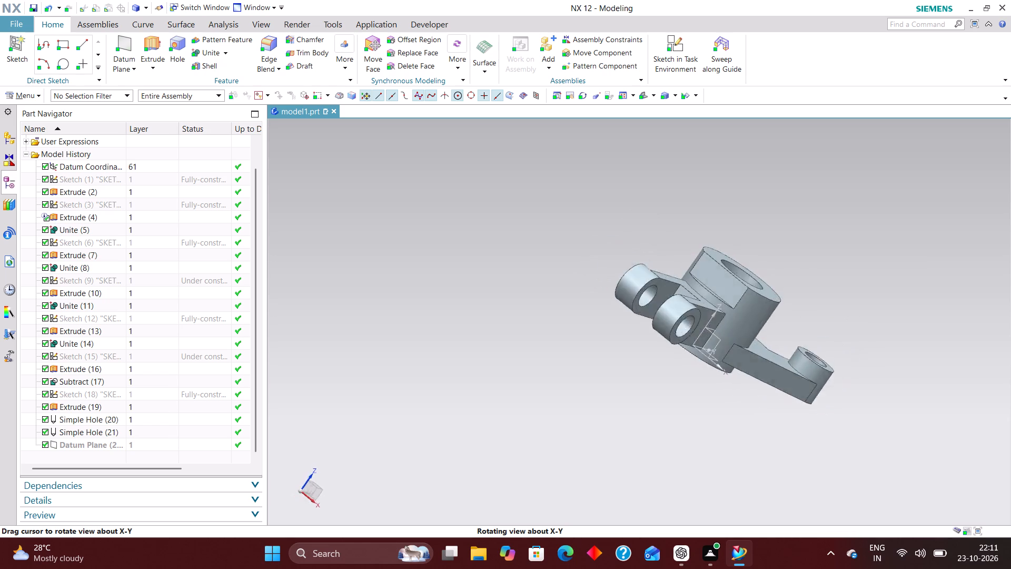
{"action": "middle_click_drag", "start_coordinate": [739, 443], "coordinate": [726, 436]}
{"action": "scroll", "coordinate": [205, 372], "scroll_direction": "down", "scroll_amount": 5}
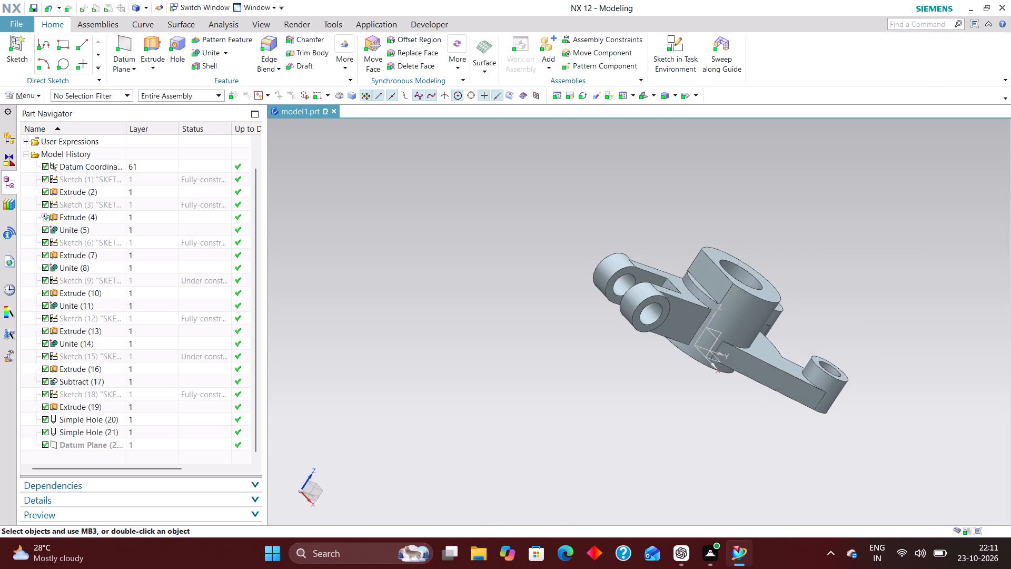
{"action": "scroll", "coordinate": [100, 405], "scroll_direction": "down", "scroll_amount": 5}
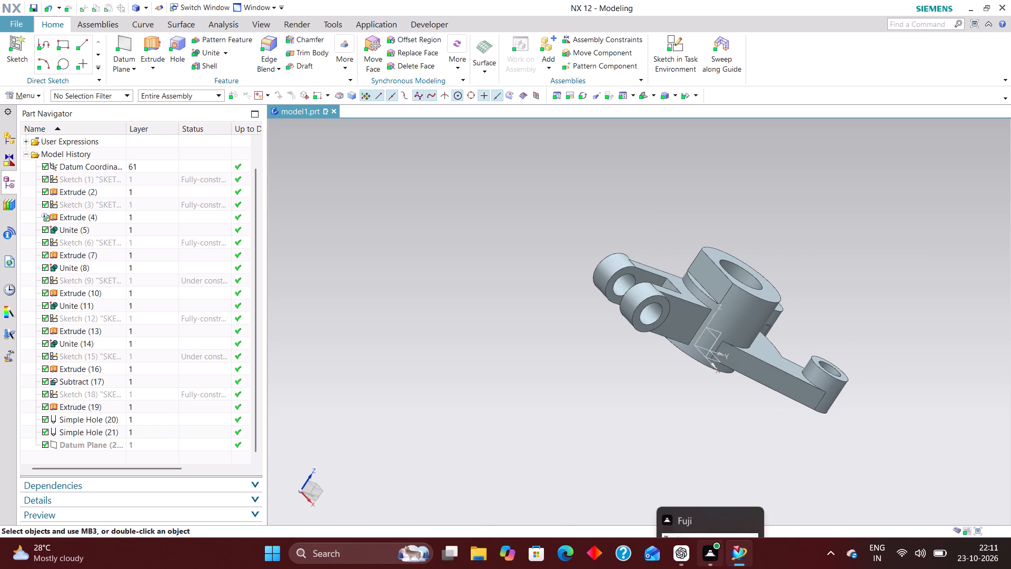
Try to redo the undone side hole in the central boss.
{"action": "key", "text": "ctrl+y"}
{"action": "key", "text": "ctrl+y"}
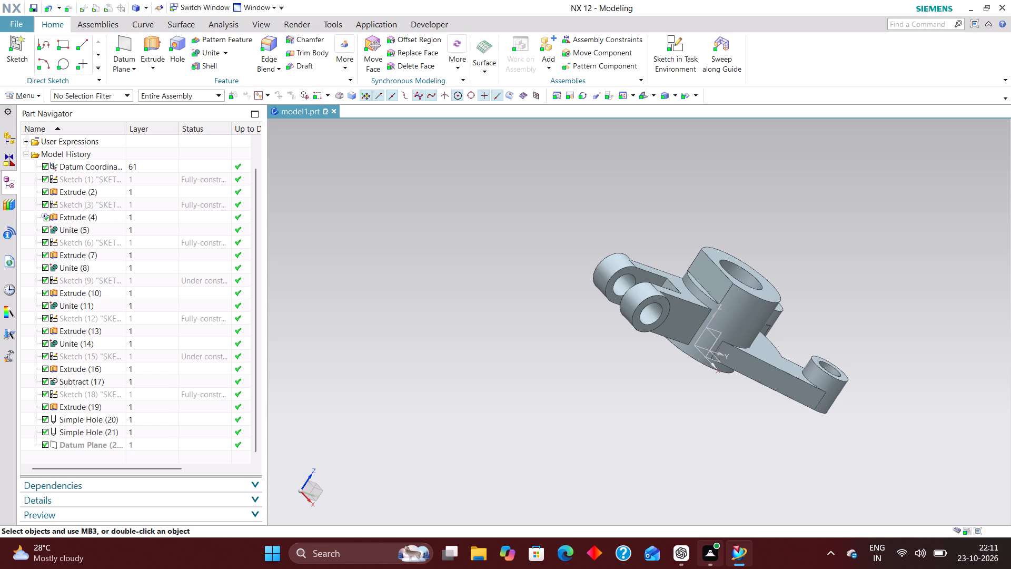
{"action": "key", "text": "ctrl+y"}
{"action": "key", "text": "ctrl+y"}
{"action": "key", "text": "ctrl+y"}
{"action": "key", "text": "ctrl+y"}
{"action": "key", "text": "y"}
Show the hidden datum plane tangent to the central boss.
{"action": "left_click", "coordinate": [131, 446]}
{"action": "right_click", "coordinate": [131, 445]}
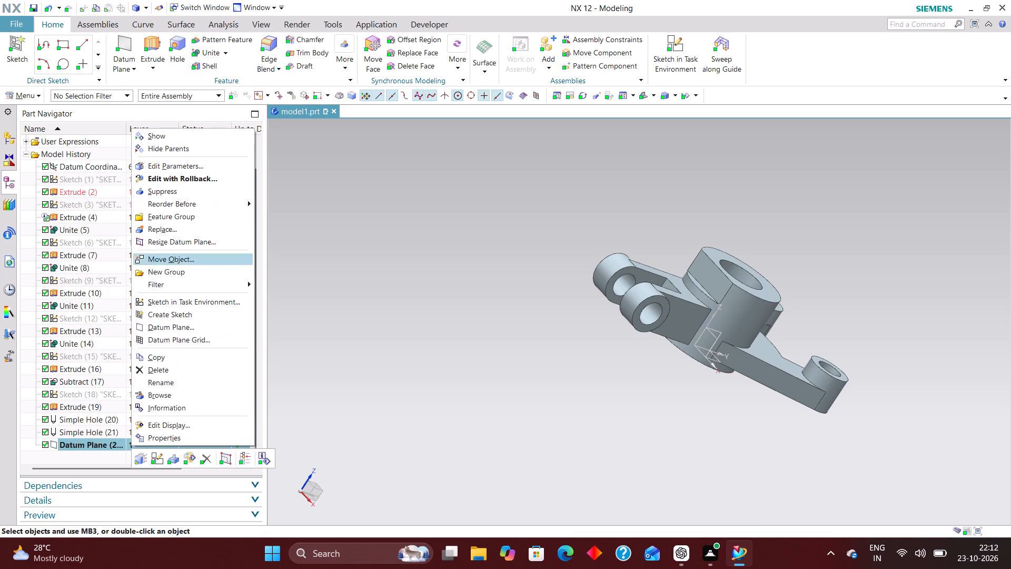
{"action": "left_click", "coordinate": [186, 136]}
Start a general Hole and open its position sketch on the datum plane tangent to the central boss.
{"action": "middle_click_drag", "start_coordinate": [491, 365], "coordinate": [548, 388]}
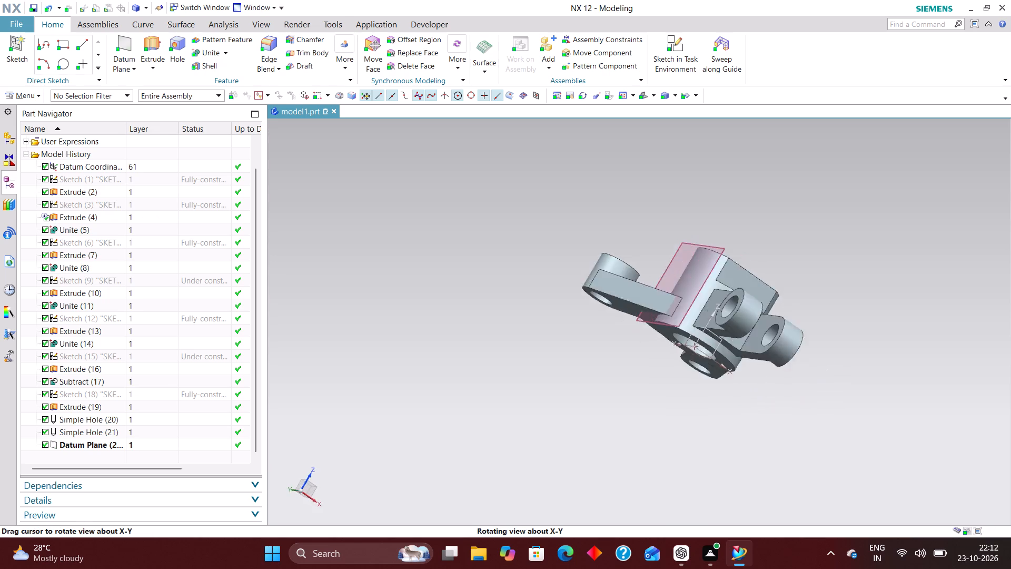
{"action": "middle_click_drag", "start_coordinate": [548, 388], "coordinate": [562, 431]}
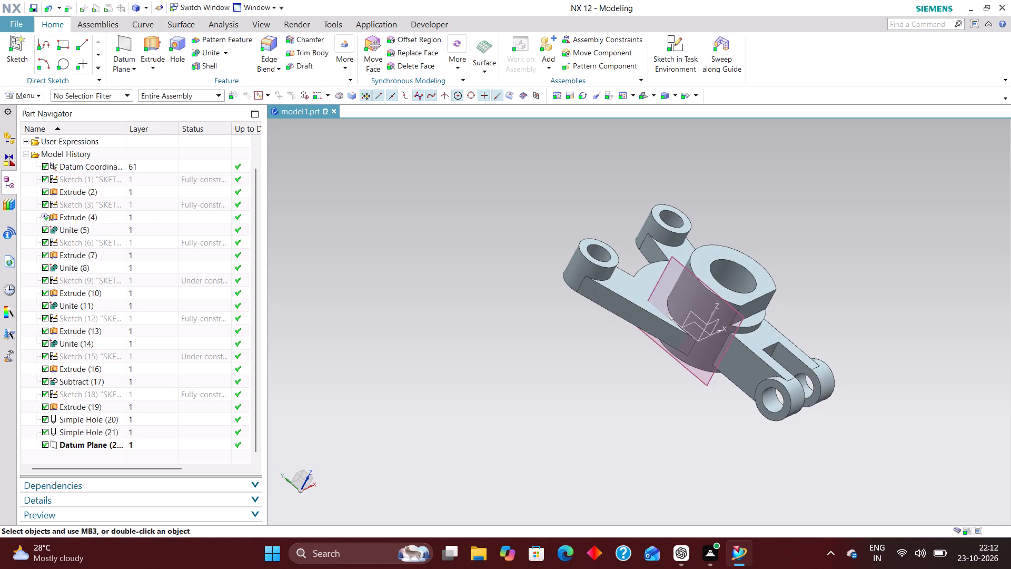
{"action": "left_click", "coordinate": [176, 47]}
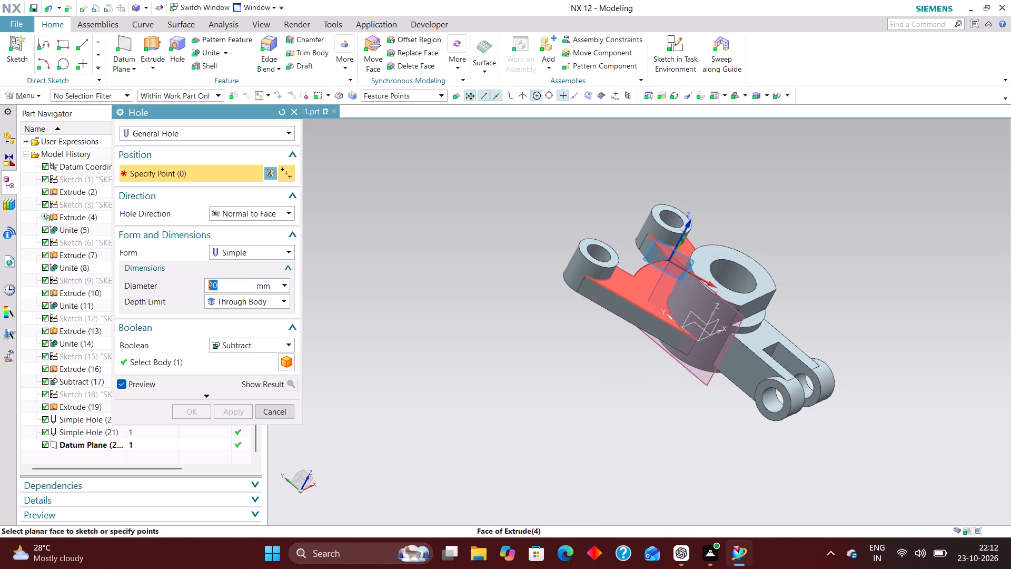
{"action": "scroll", "coordinate": [741, 312], "scroll_direction": "up", "scroll_amount": 5}
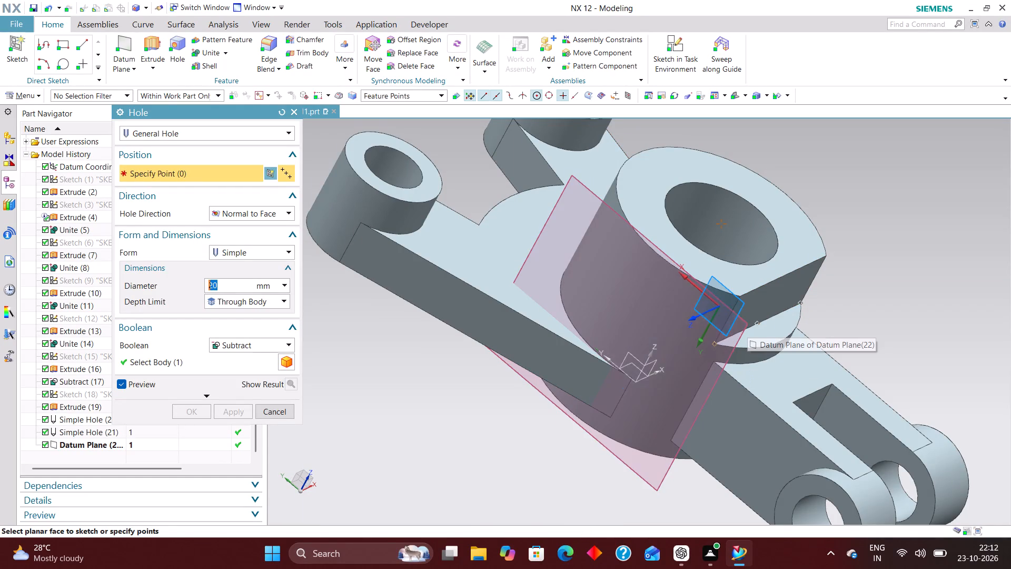
{"action": "scroll", "coordinate": [683, 354], "scroll_direction": "up", "scroll_amount": 1}
{"action": "middle_click_drag", "start_coordinate": [685, 355], "coordinate": [747, 353]}
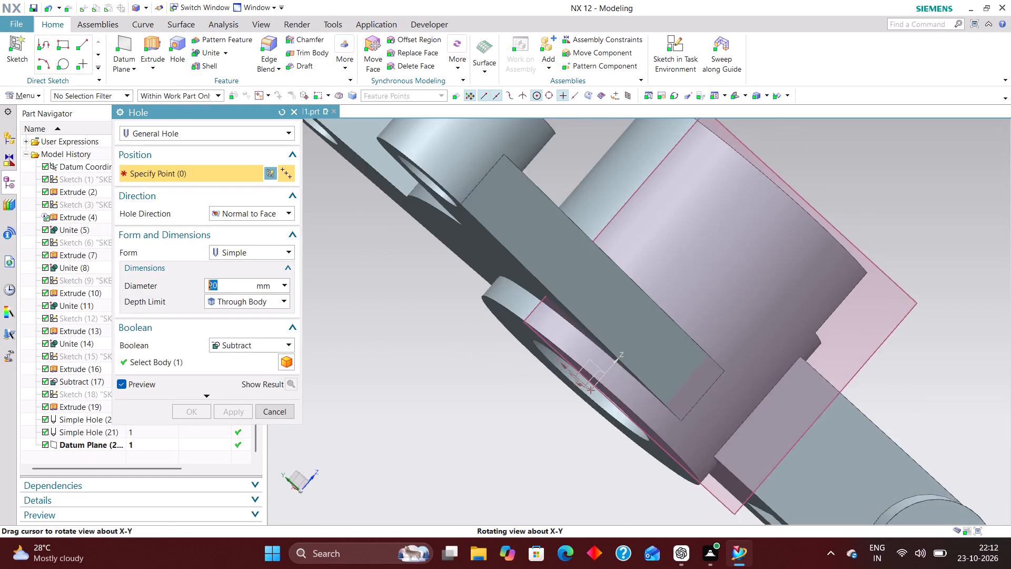
{"action": "middle_click_drag", "start_coordinate": [747, 353], "coordinate": [756, 378]}
{"action": "scroll", "coordinate": [756, 378], "scroll_direction": "up", "scroll_amount": 1}
{"action": "left_click", "coordinate": [926, 288]}
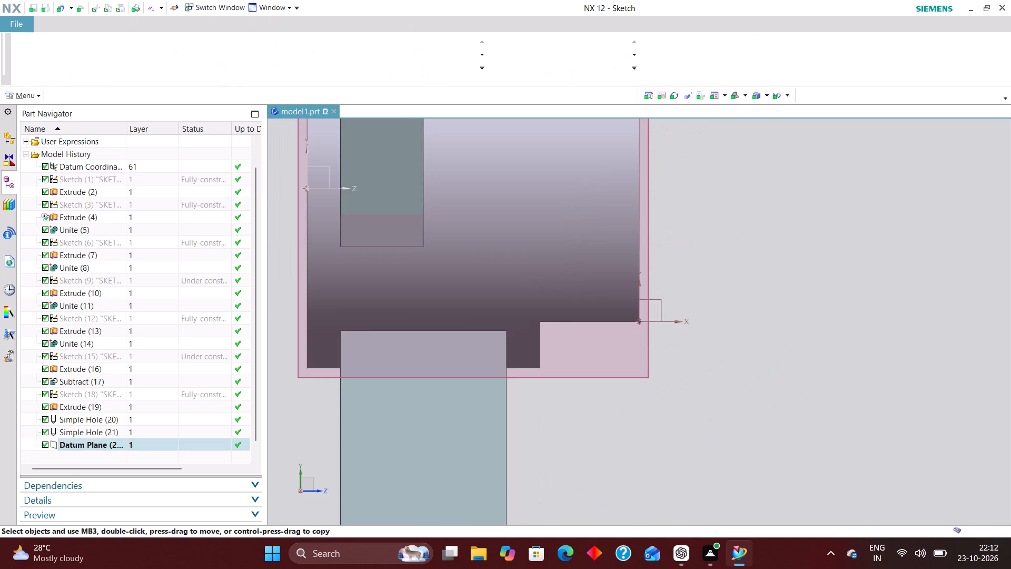
Place the hole's centre point near the boss's vertical centreline, about 20 mm below the boss's top edge.
{"action": "scroll", "coordinate": [719, 328], "scroll_direction": "down", "scroll_amount": 4}
{"action": "middle_click_drag", "start_coordinate": [721, 360], "coordinate": [759, 405]}
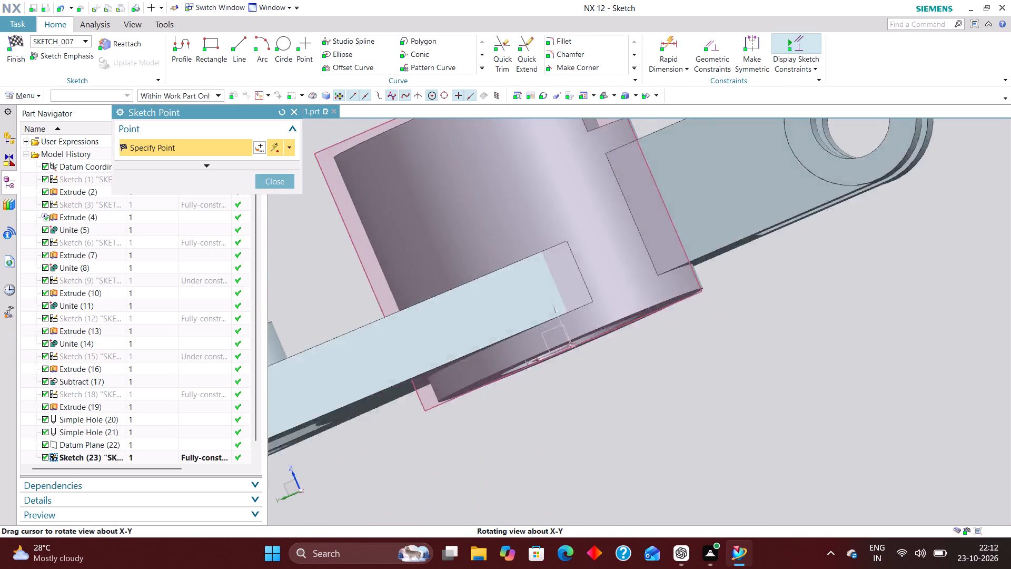
{"action": "middle_click_drag", "start_coordinate": [759, 405], "coordinate": [627, 400]}
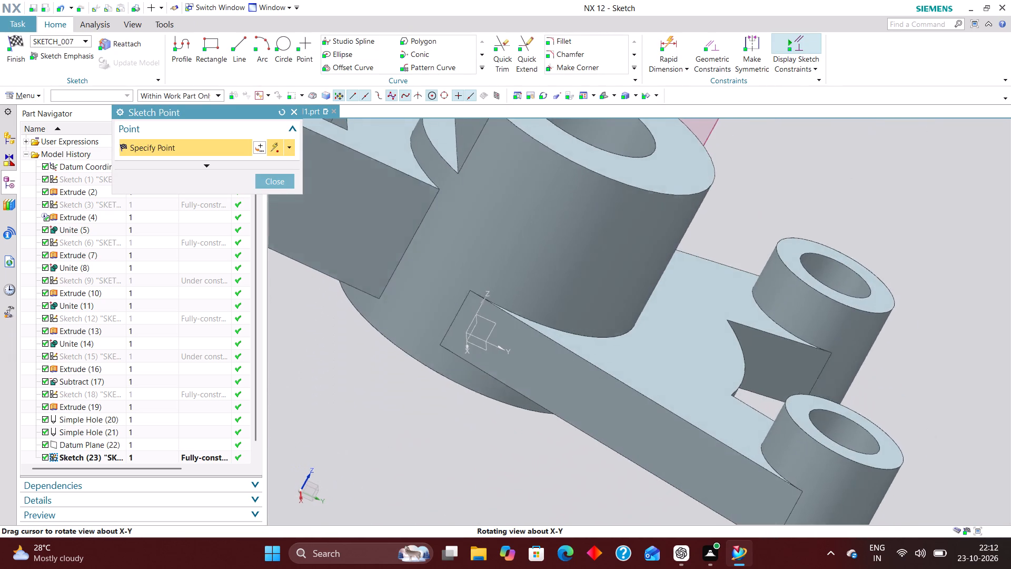
{"action": "middle_click_drag", "start_coordinate": [627, 400], "coordinate": [627, 401]}
{"action": "right_click_drag", "start_coordinate": [790, 178], "coordinate": [729, 180]}
{"action": "scroll", "coordinate": [685, 329], "scroll_direction": "down", "scroll_amount": 3}
{"action": "scroll", "coordinate": [600, 235], "scroll_direction": "up", "scroll_amount": 1}
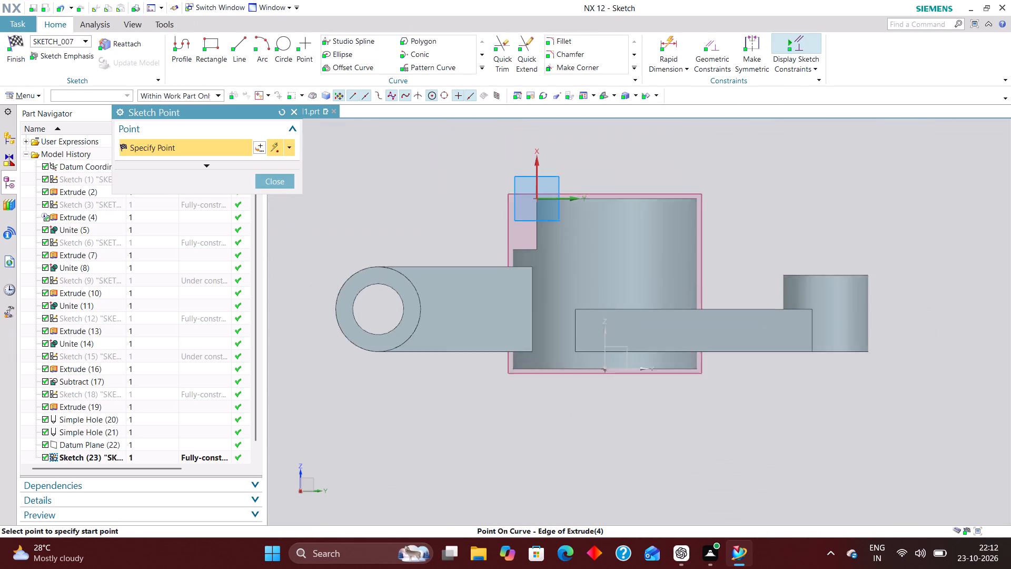
{"action": "scroll", "coordinate": [600, 235], "scroll_direction": "up", "scroll_amount": 2}
{"action": "left_click", "coordinate": [606, 266]}
Constrain the hole's centre point to lie on the vertical Z axis of the datum coordinate system.
{"action": "left_click", "coordinate": [716, 40]}
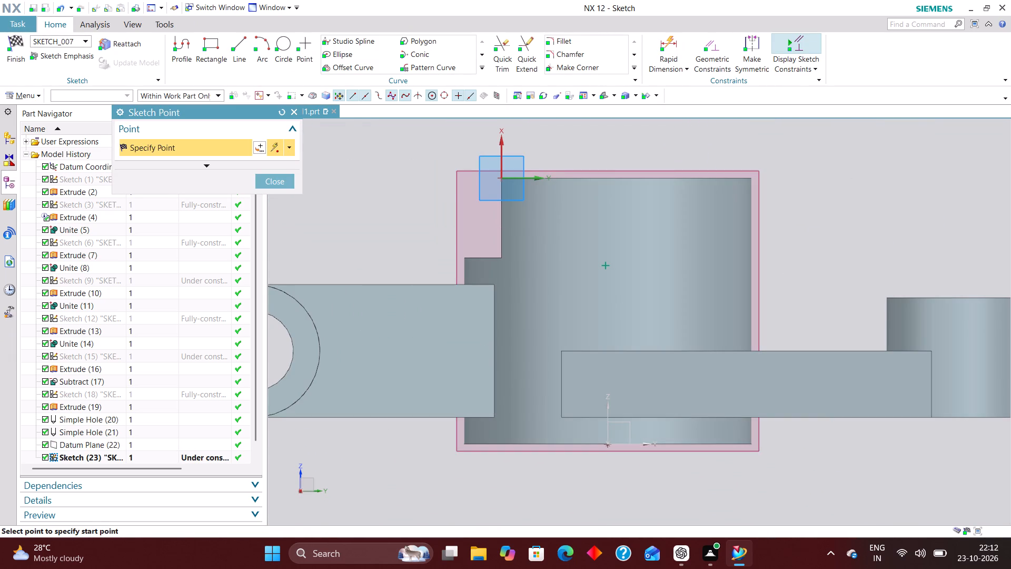
{"action": "left_click", "coordinate": [606, 264]}
{"action": "left_click", "coordinate": [609, 407]}
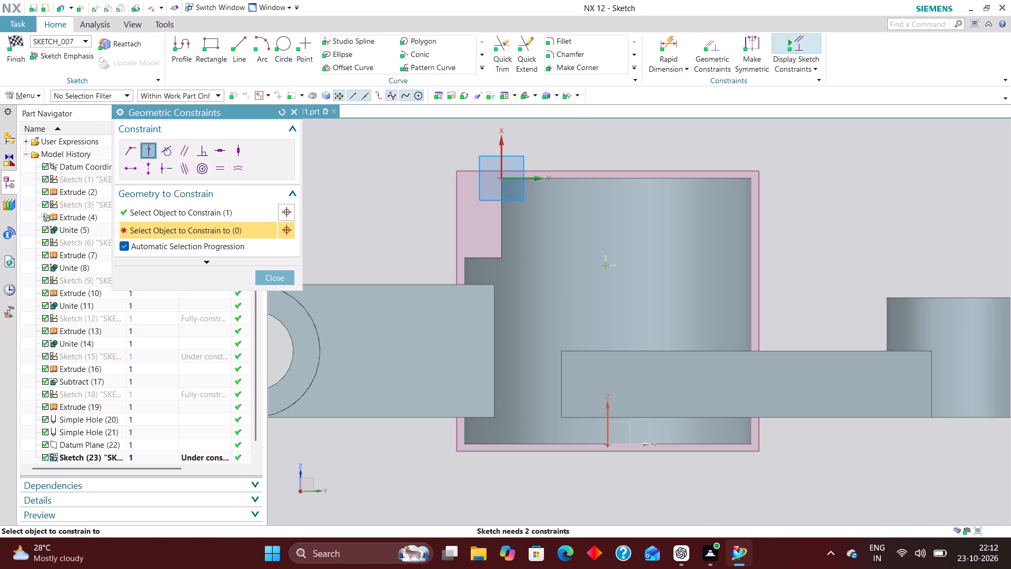
Dimension the hole's centre point 14 mm below the top edge of the central boss.
{"action": "left_click", "coordinate": [667, 44]}
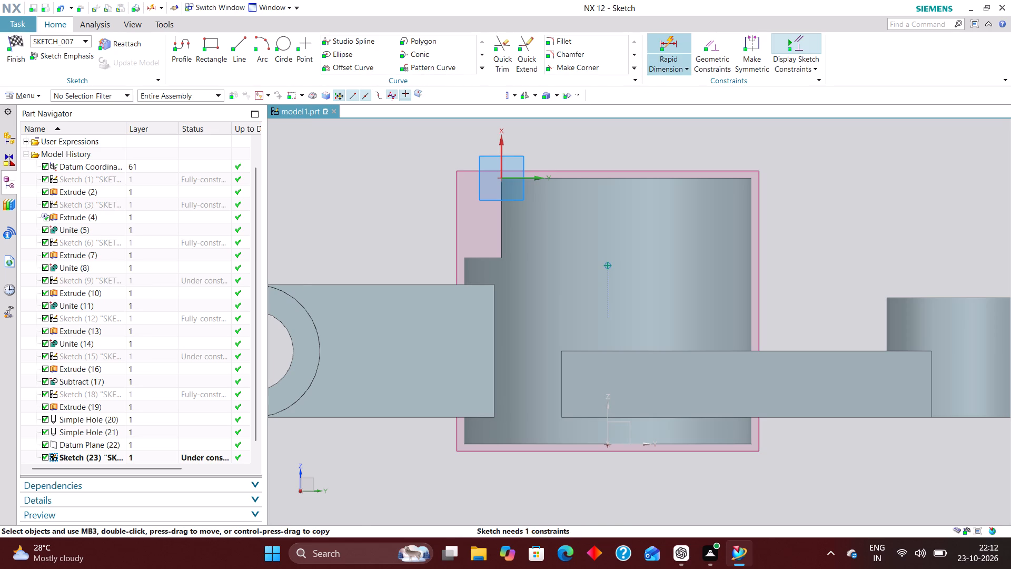
{"action": "left_click", "coordinate": [533, 179]}
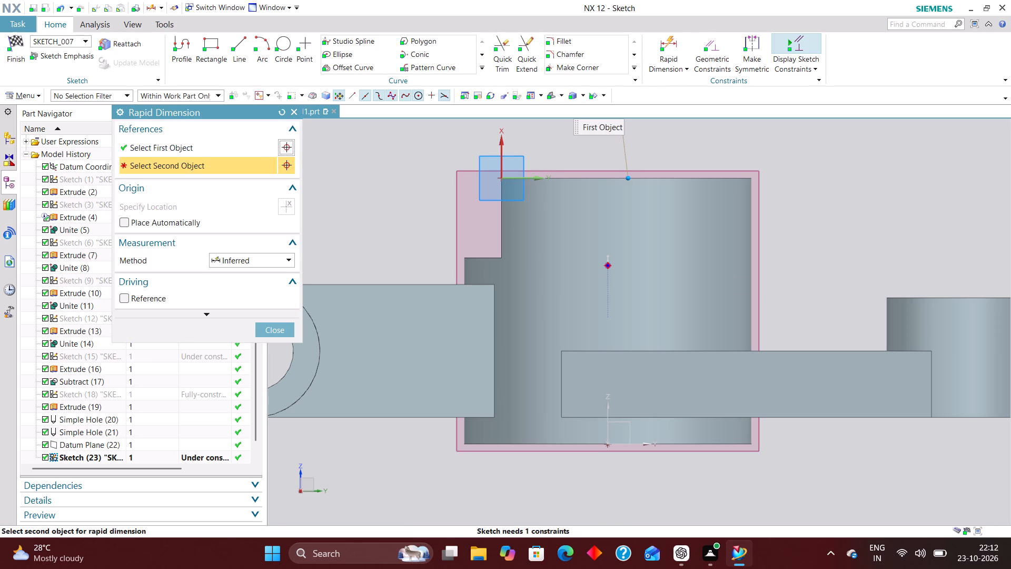
{"action": "left_click", "coordinate": [610, 266]}
{"action": "left_click", "coordinate": [807, 219]}
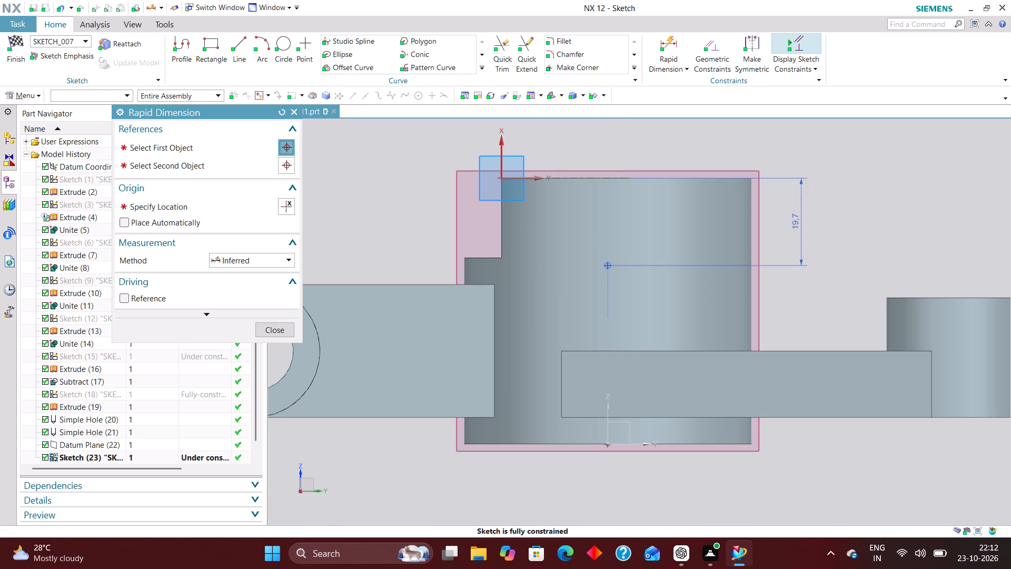
{"action": "key", "text": "1"}
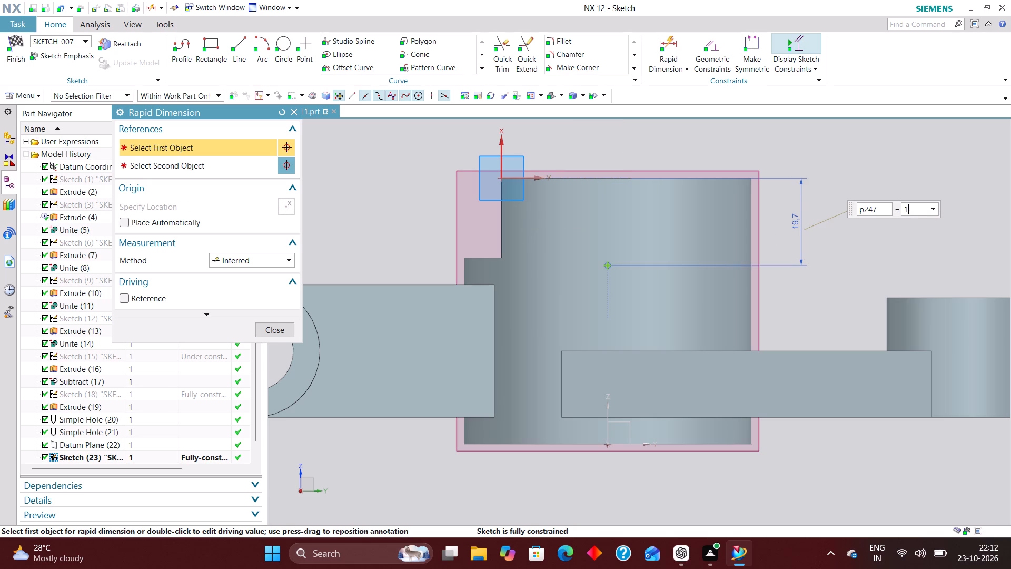
{"action": "key", "text": "4"}
{"action": "key", "text": "Return"}
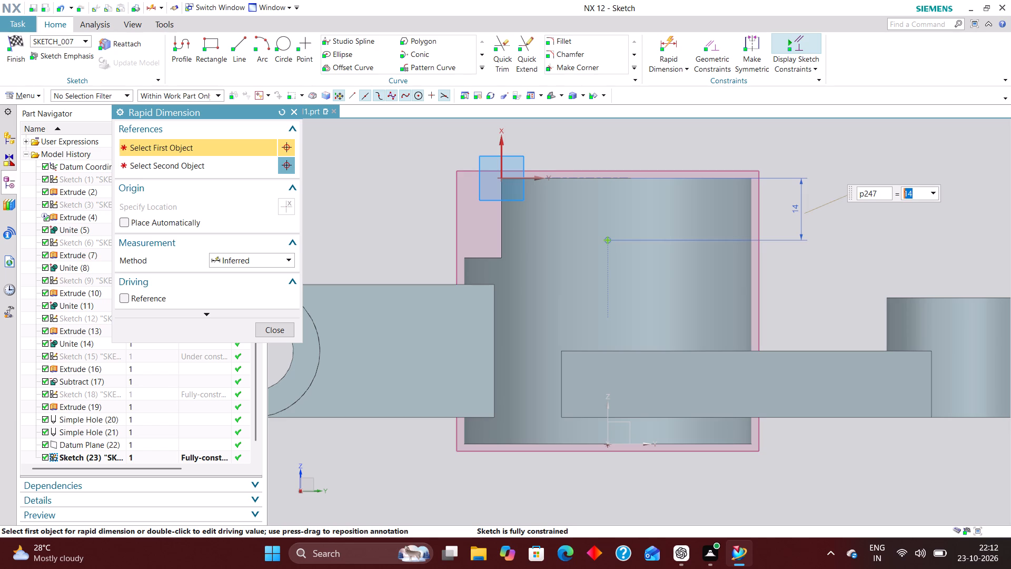
{"action": "left_click", "coordinate": [288, 328]}
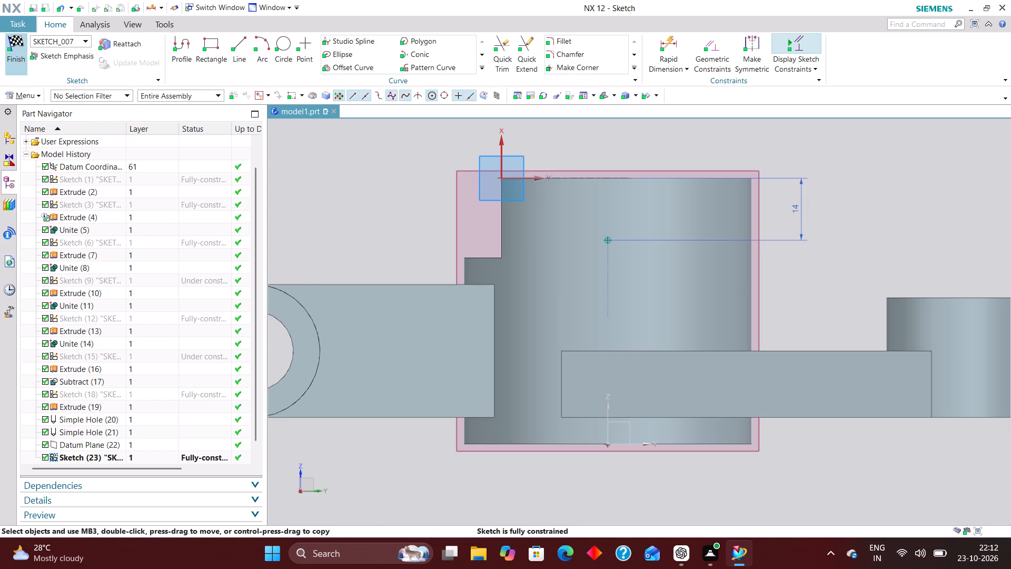
Finish the position sketch and cut a simple 20 mm hole through the body at the point, using Subtract.
{"action": "left_click", "coordinate": [15, 41]}
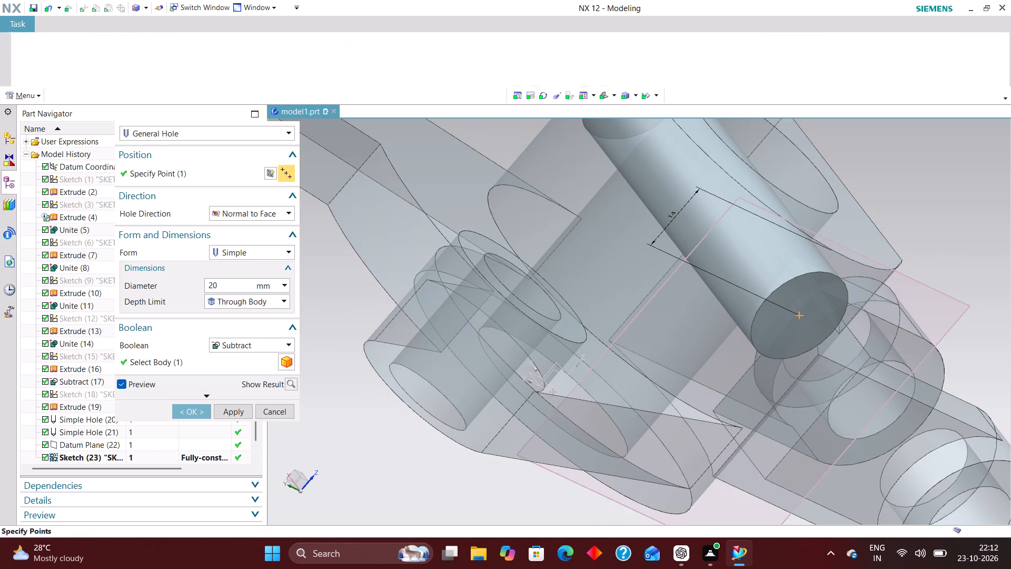
{"action": "left_click", "coordinate": [197, 411]}
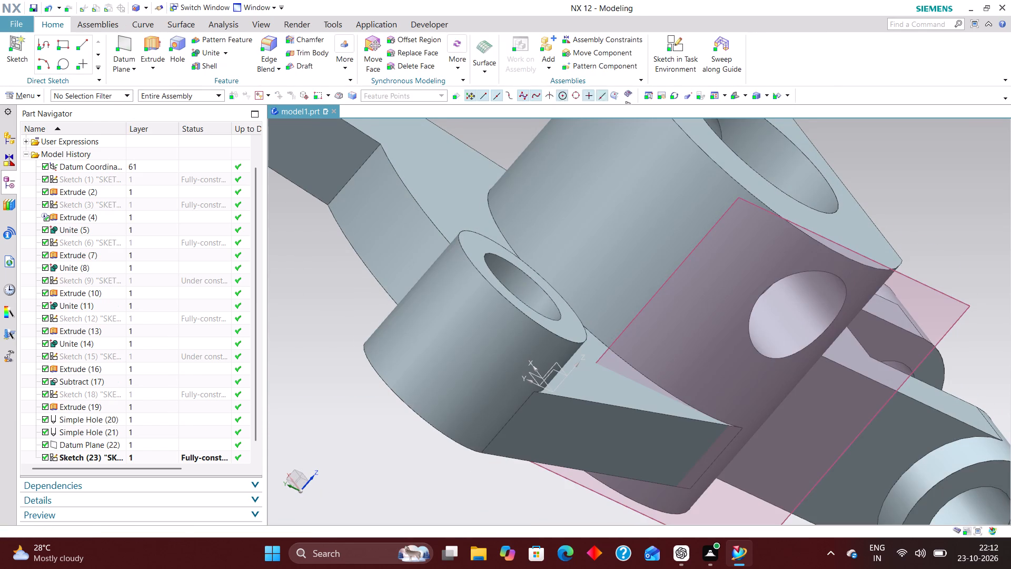
Hide the datum plane tangent to the central boss.
{"action": "right_click_drag", "start_coordinate": [924, 282], "coordinate": [909, 339]}
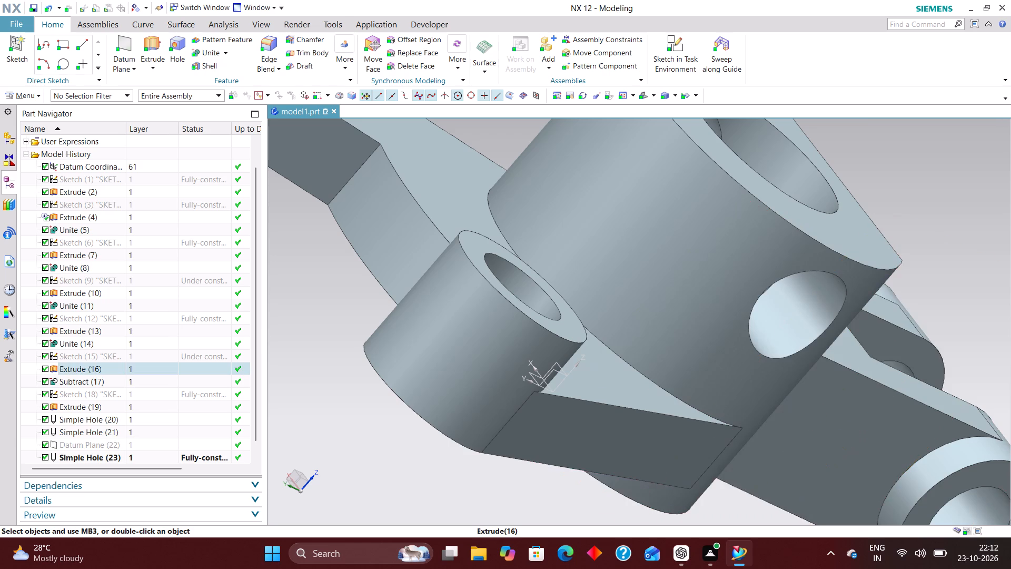
Examine the crank's new boss side hole, arms and slotted fork from several angles, including isometric and side views.
{"action": "scroll", "coordinate": [825, 279], "scroll_direction": "down", "scroll_amount": 5}
{"action": "middle_click_drag", "start_coordinate": [911, 296], "coordinate": [889, 321]}
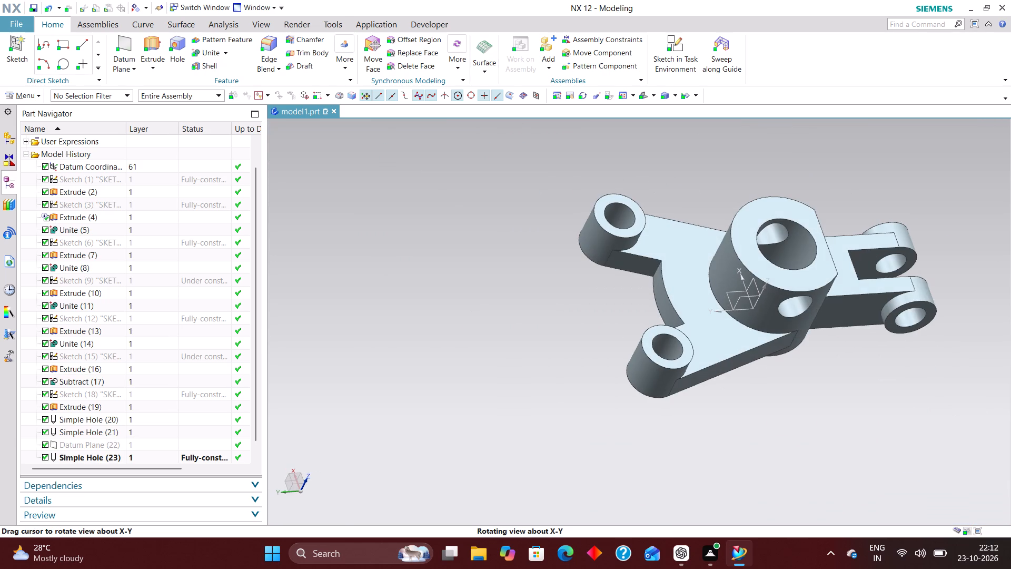
{"action": "middle_click_drag", "start_coordinate": [889, 321], "coordinate": [742, 406]}
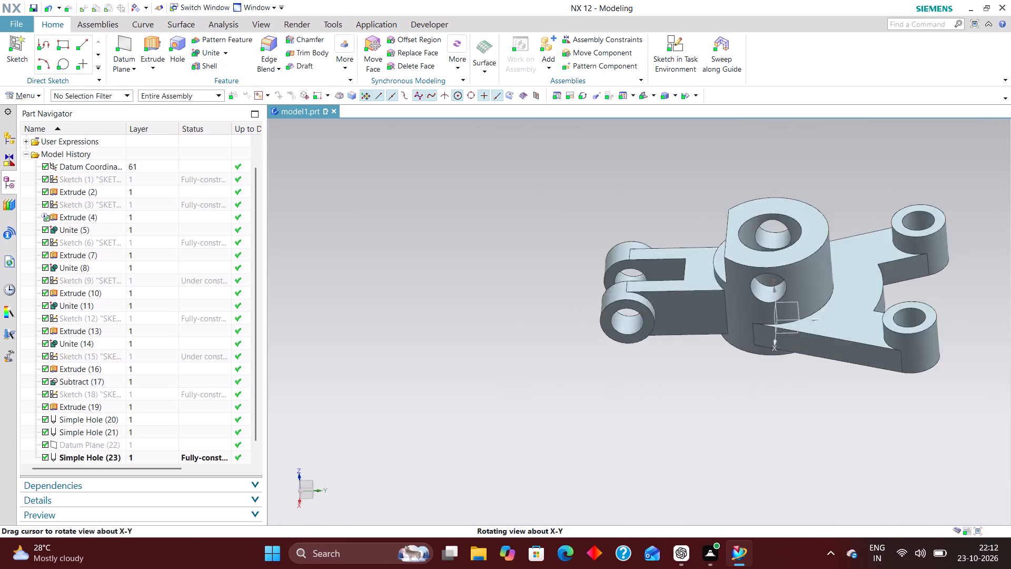
{"action": "middle_click_drag", "start_coordinate": [742, 406], "coordinate": [683, 370]}
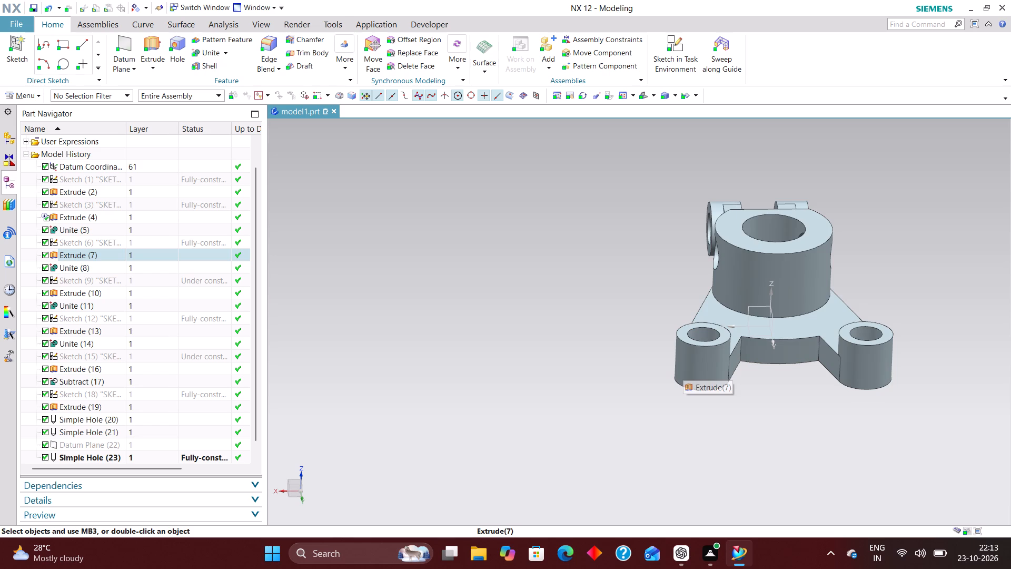
{"action": "middle_click_drag", "start_coordinate": [648, 427], "coordinate": [689, 446]}
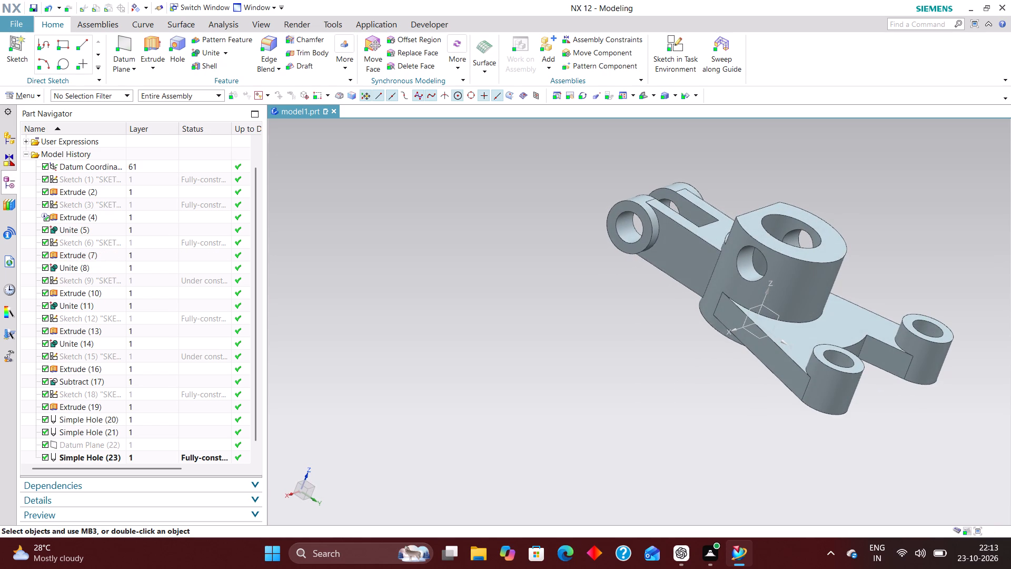
{"action": "scroll", "coordinate": [845, 457], "scroll_direction": "up", "scroll_amount": 1}
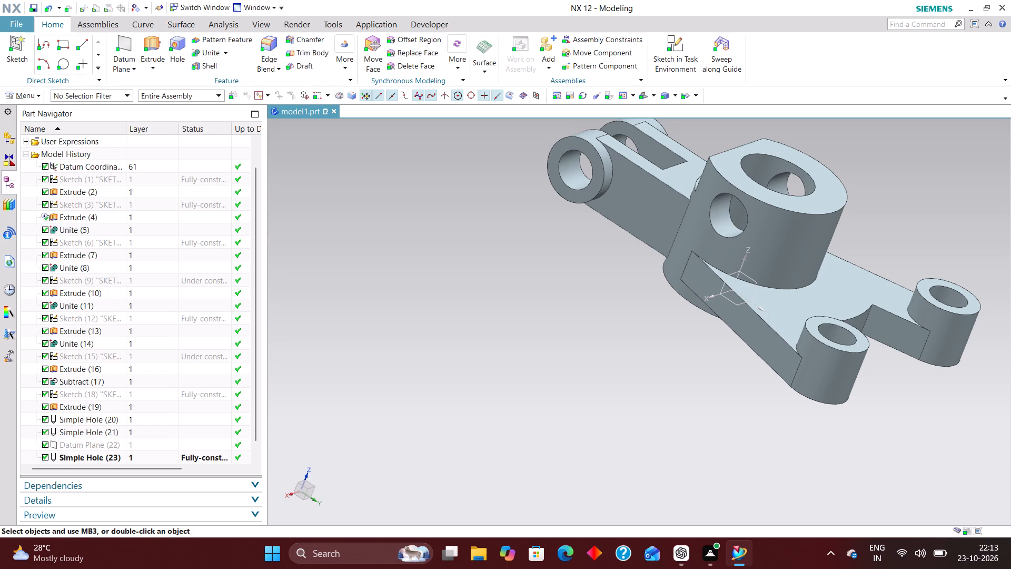
{"action": "key", "text": "End"}
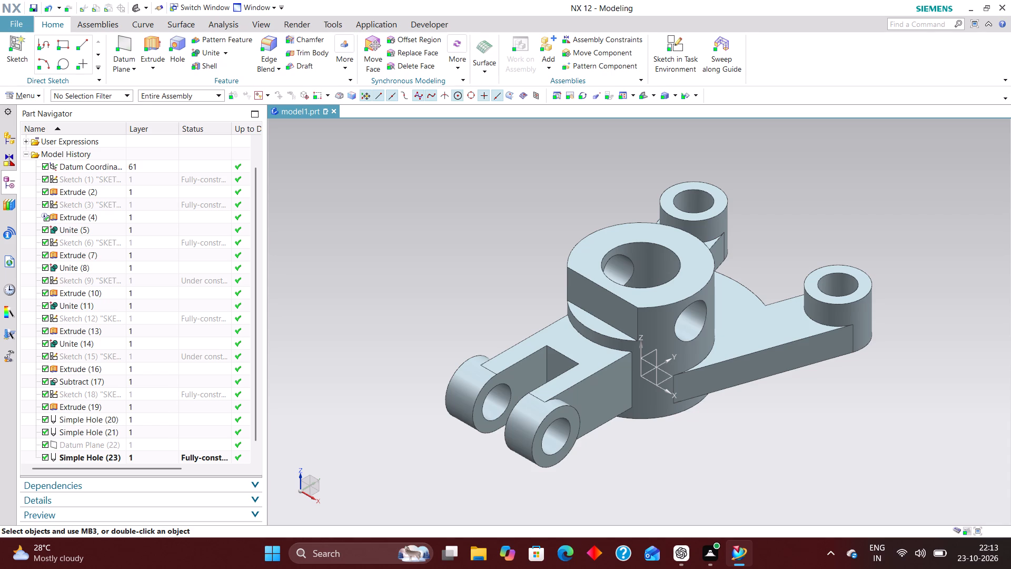
{"action": "middle_click_drag", "start_coordinate": [687, 463], "coordinate": [663, 442]}
{"action": "right_click_drag", "start_coordinate": [745, 442], "coordinate": [648, 455]}
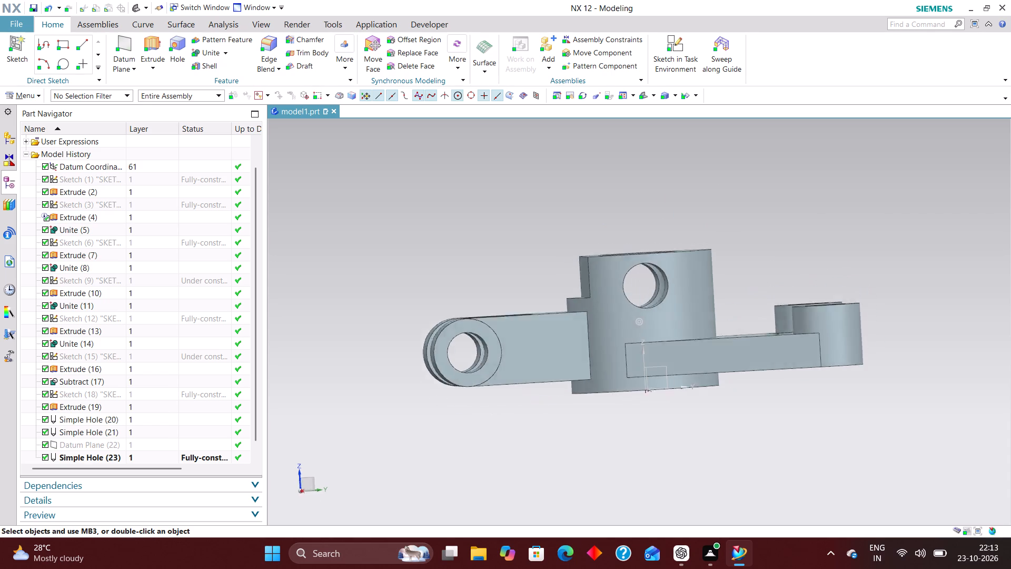
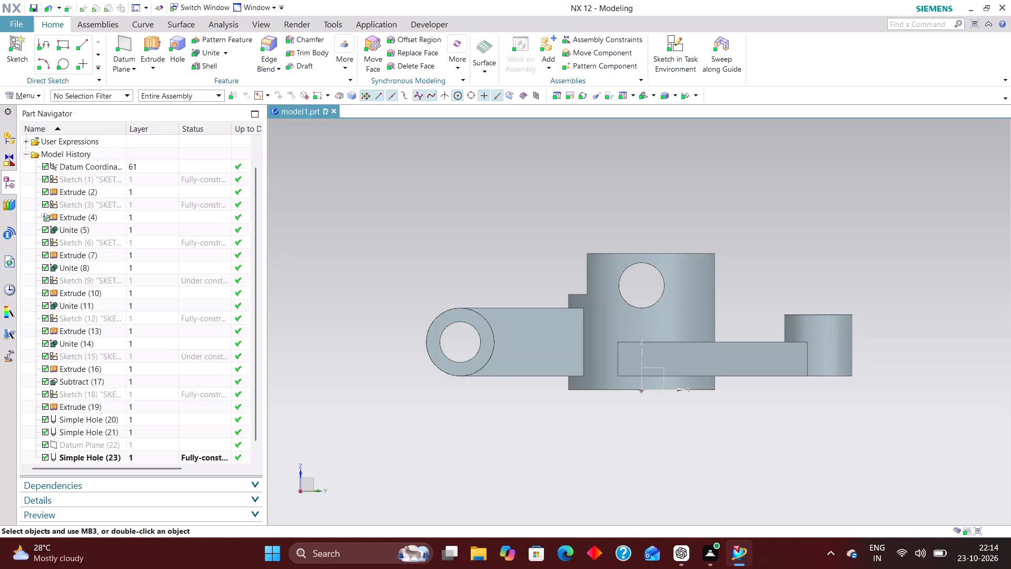
Examine the bell crank's central boss, side hole, arms and fork from the top, underside and several oblique angles.
{"action": "middle_click_drag", "start_coordinate": [780, 429], "coordinate": [781, 456]}
{"action": "middle_click_drag", "start_coordinate": [781, 456], "coordinate": [775, 515]}
{"action": "middle_click_drag", "start_coordinate": [860, 310], "coordinate": [858, 282]}
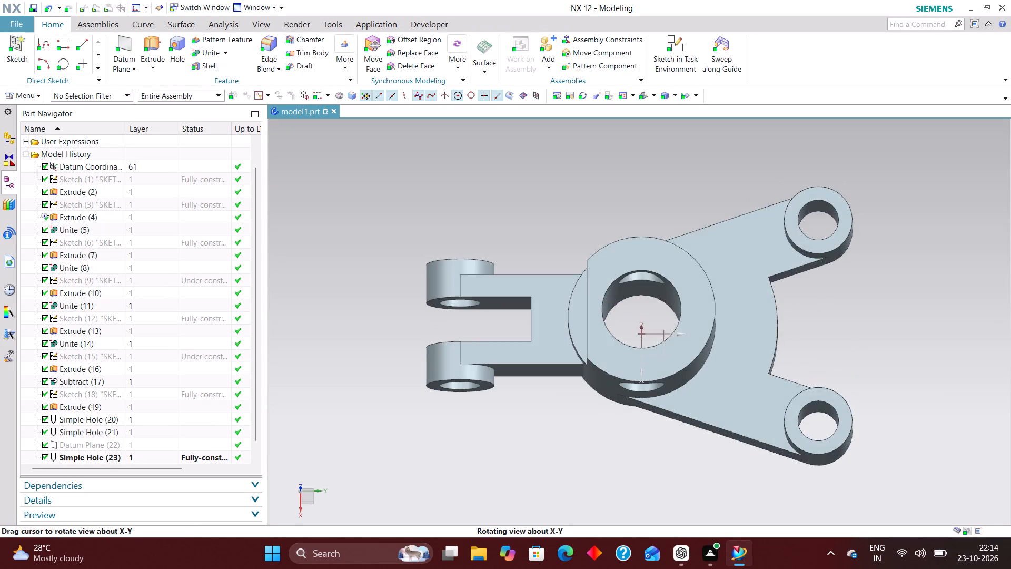
{"action": "middle_click_drag", "start_coordinate": [858, 282], "coordinate": [858, 281]}
{"action": "right_click_drag", "start_coordinate": [895, 311], "coordinate": [775, 312]}
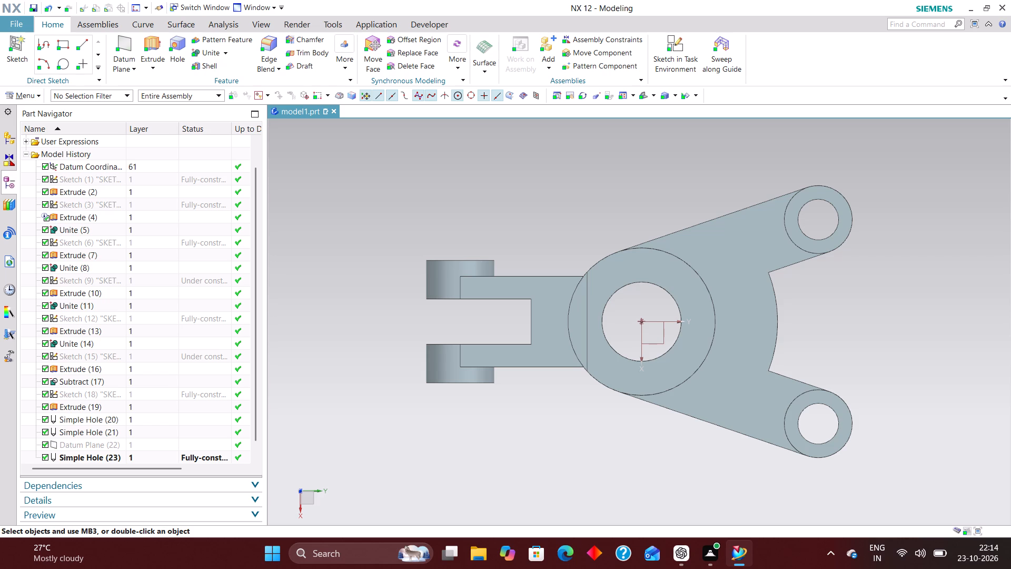
{"action": "scroll", "coordinate": [861, 332], "scroll_direction": "up", "scroll_amount": 1}
{"action": "middle_click_drag", "start_coordinate": [861, 332], "coordinate": [861, 330]}
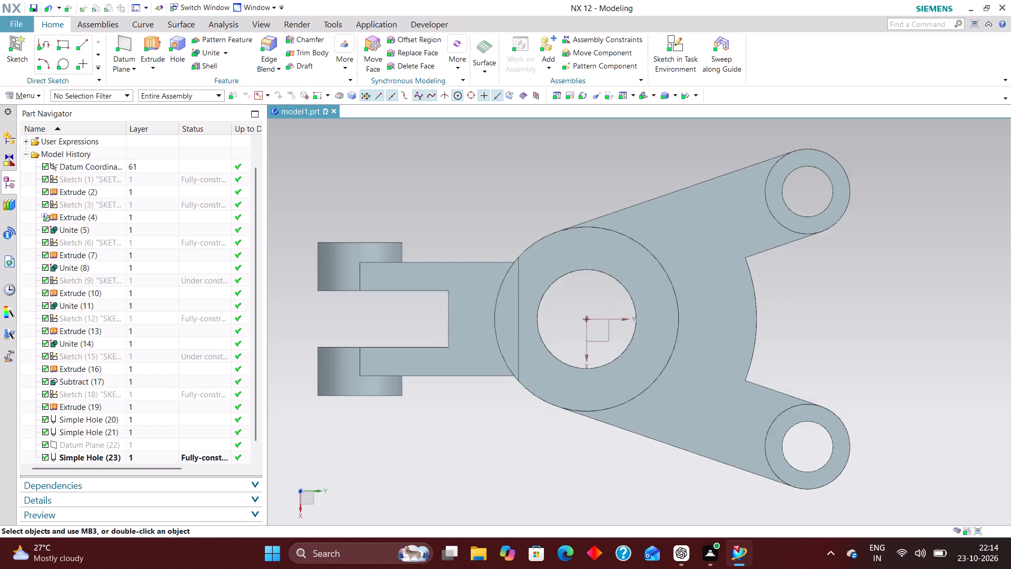
{"action": "middle_click_drag", "start_coordinate": [861, 330], "coordinate": [867, 223]}
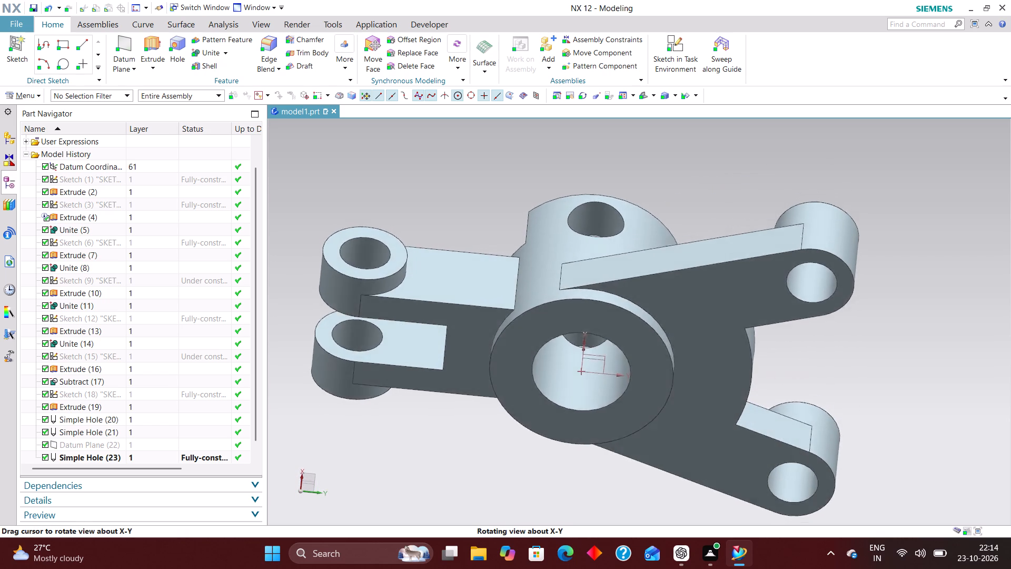
{"action": "middle_click_drag", "start_coordinate": [867, 223], "coordinate": [865, 307]}
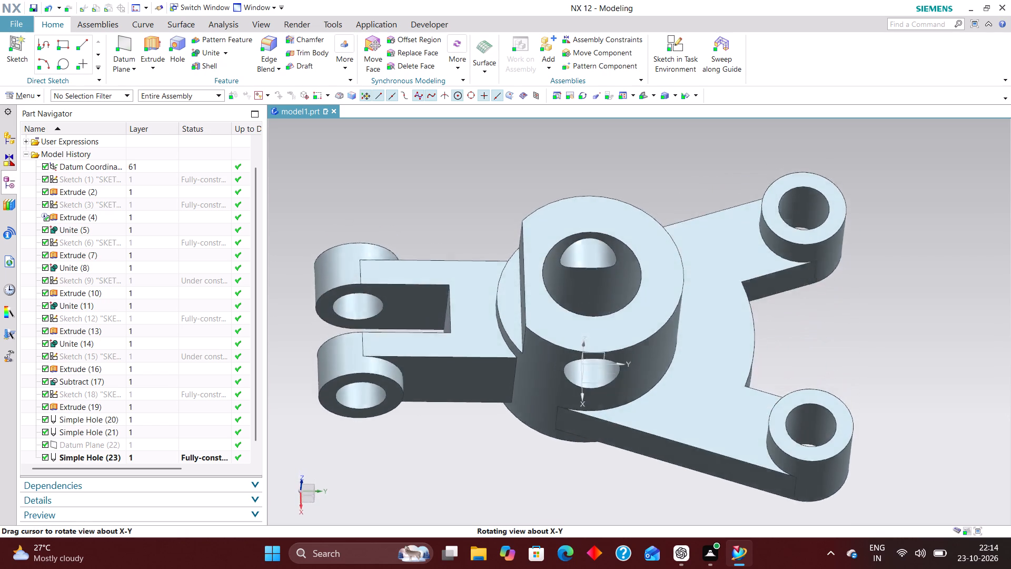
{"action": "middle_click_drag", "start_coordinate": [865, 307], "coordinate": [858, 301]}
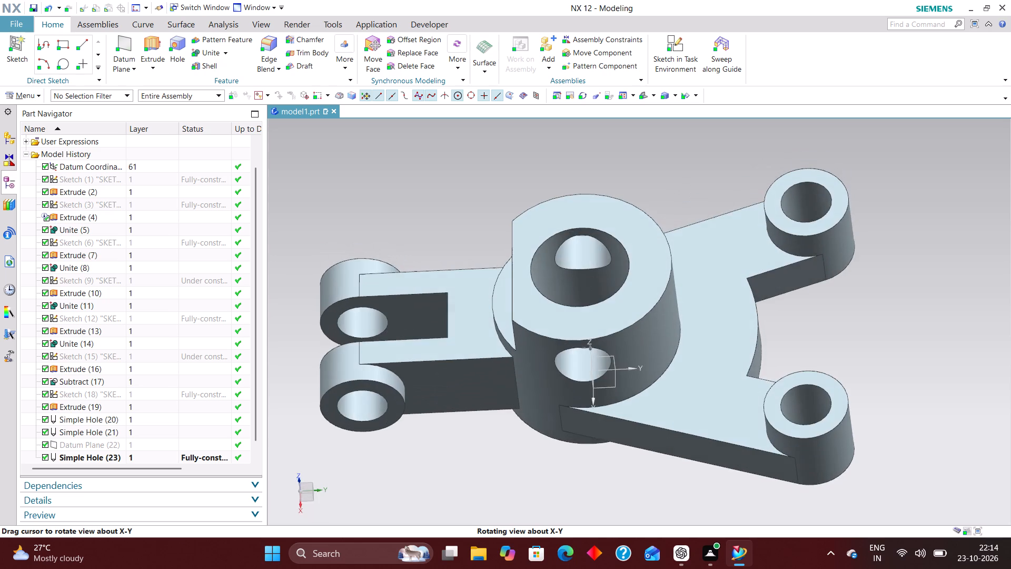
{"action": "middle_click_drag", "start_coordinate": [858, 301], "coordinate": [859, 342]}
{"action": "right_click_drag", "start_coordinate": [906, 283], "coordinate": [864, 286]}
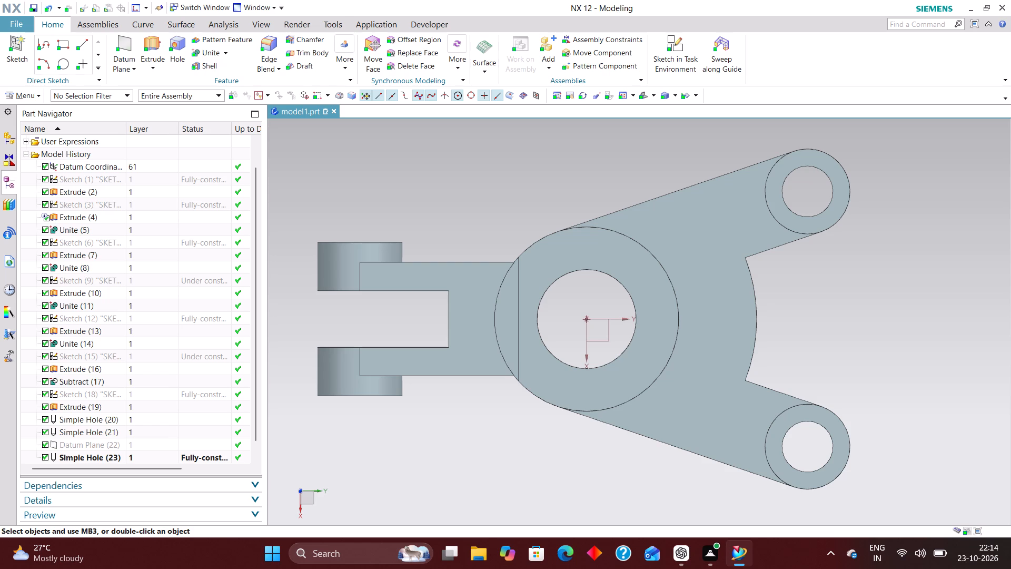
Reopen the central boss's vertical bore for editing and change its hole form from simple to Counterbored.
{"action": "middle_click_drag", "start_coordinate": [597, 477], "coordinate": [603, 411]}
{"action": "scroll", "coordinate": [538, 445], "scroll_direction": "down", "scroll_amount": 3}
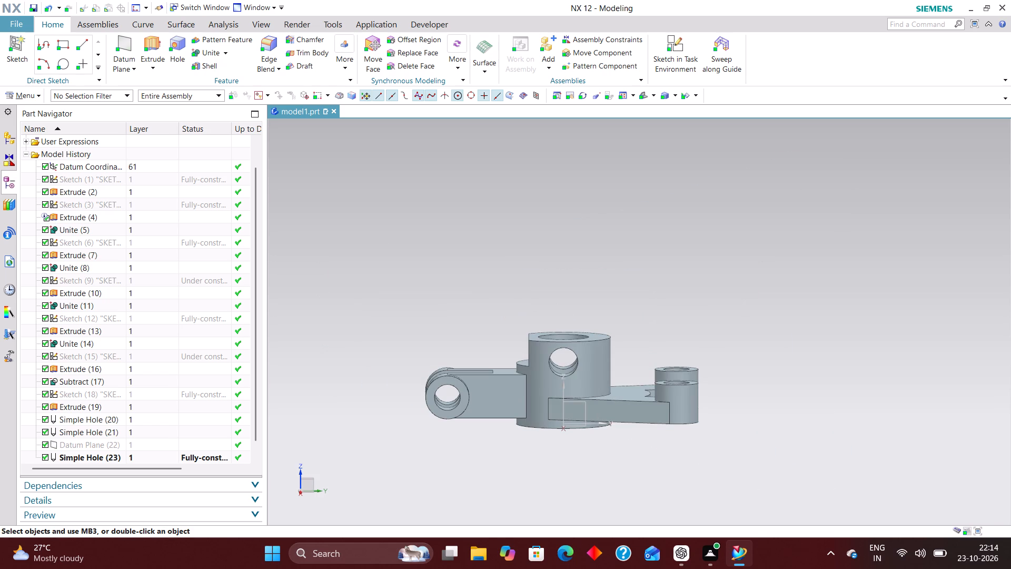
{"action": "left_click", "coordinate": [111, 431]}
{"action": "left_click", "coordinate": [114, 419]}
{"action": "right_click", "coordinate": [114, 418]}
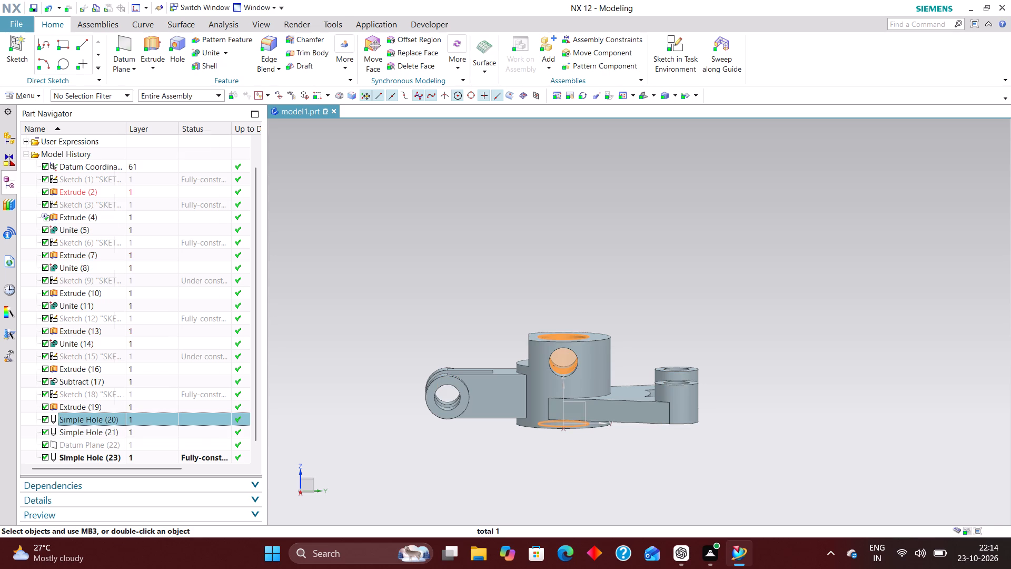
{"action": "left_click", "coordinate": [166, 181]}
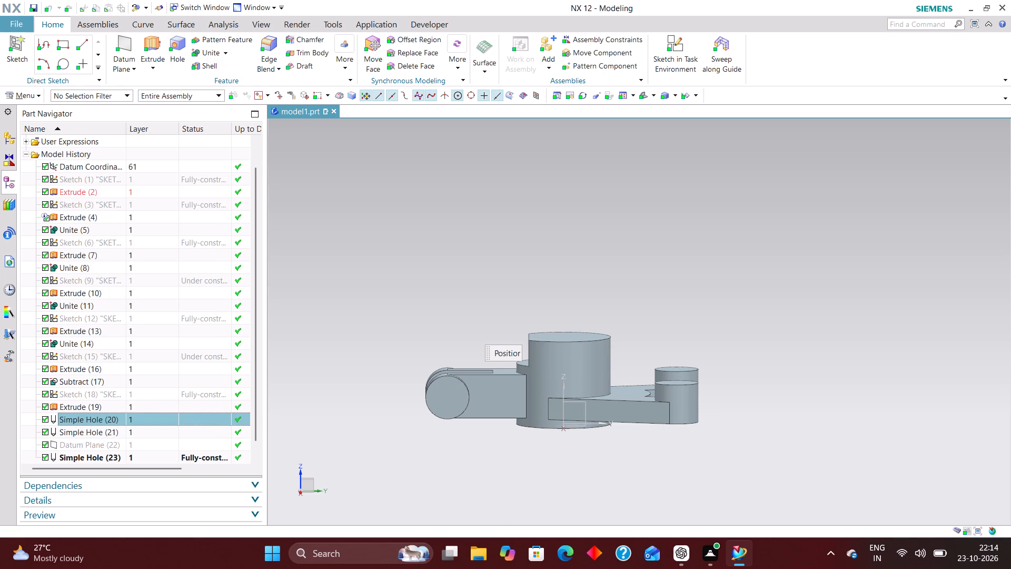
{"action": "left_click", "coordinate": [271, 255]}
{"action": "left_click", "coordinate": [257, 281]}
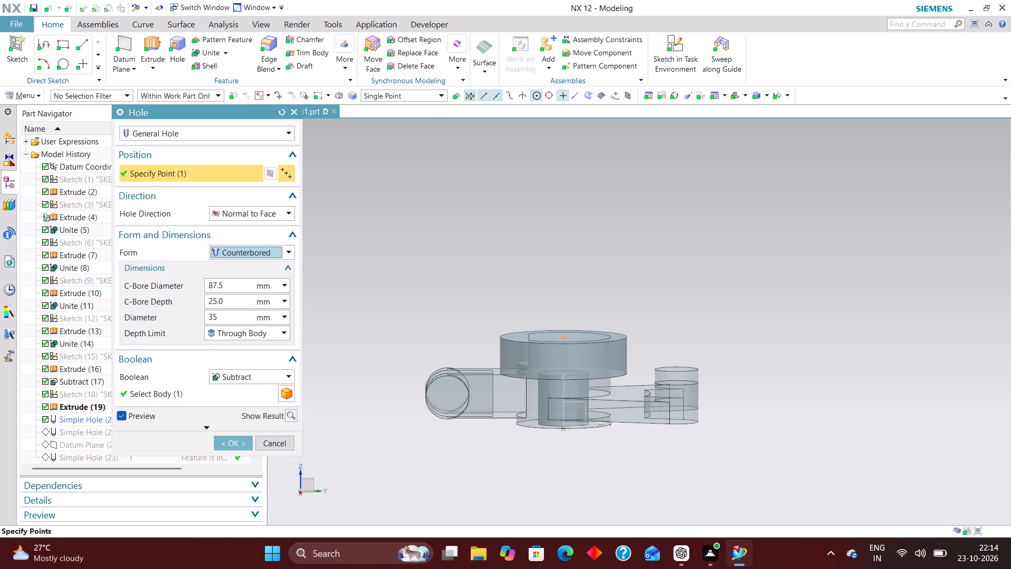
Set the central bore to a 35 mm counterbore diameter, 48 mm counterbore depth and 23 mm hole diameter, and apply the edit.
{"action": "left_click_drag", "start_coordinate": [233, 288], "coordinate": [189, 293]}
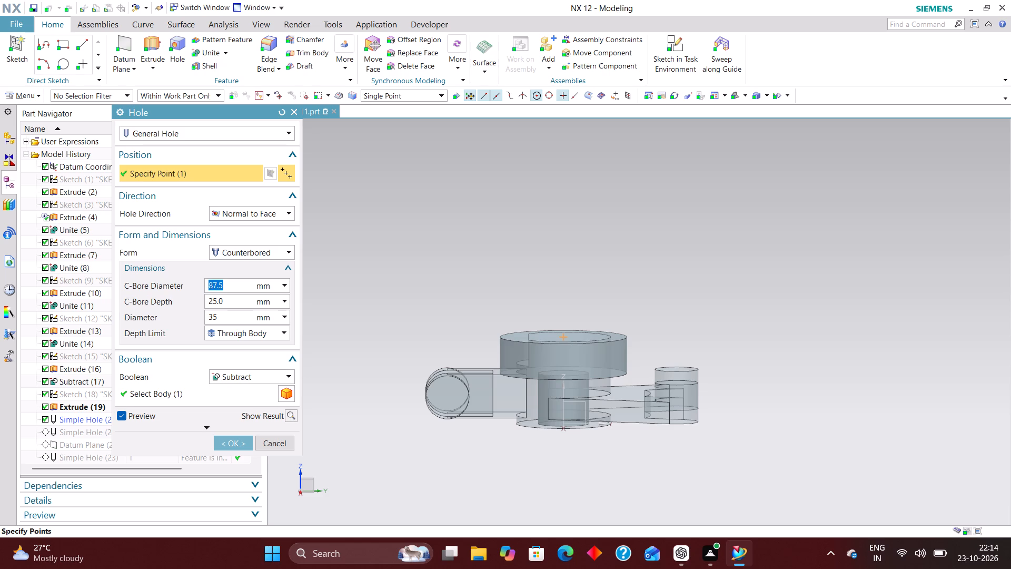
{"action": "type", "text": "35"}
{"action": "key", "text": "Return"}
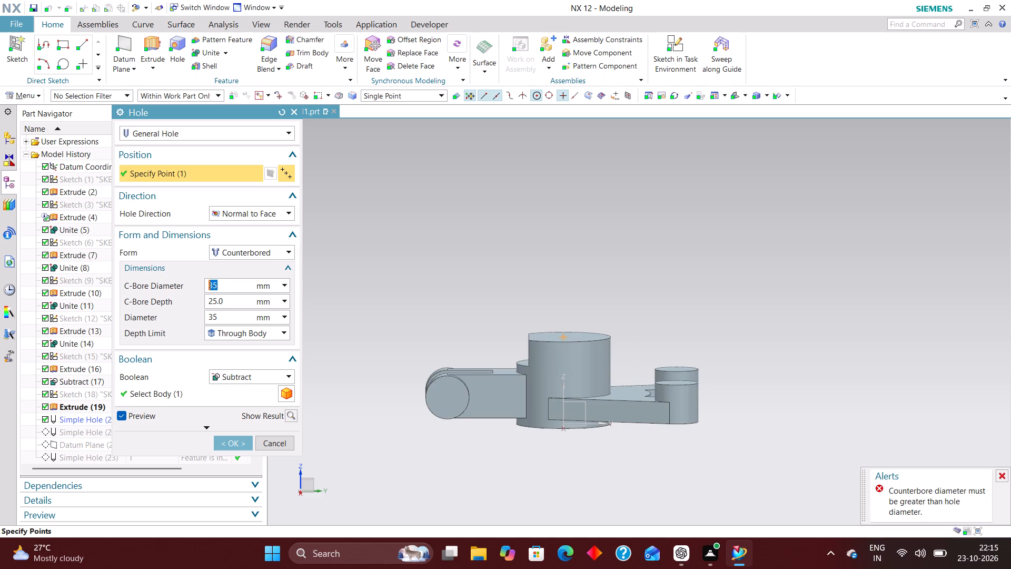
{"action": "left_click_drag", "start_coordinate": [230, 320], "coordinate": [175, 320]}
{"action": "type", "text": "23"}
{"action": "key", "text": "Return"}
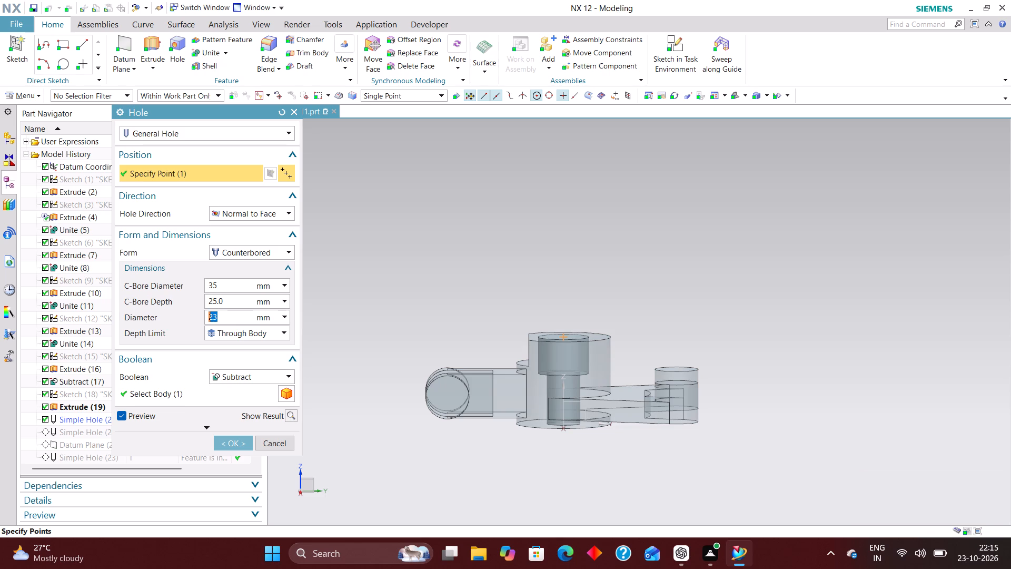
{"action": "left_click_drag", "start_coordinate": [227, 301], "coordinate": [171, 300]}
{"action": "type", "text": "48"}
{"action": "key", "text": "Return"}
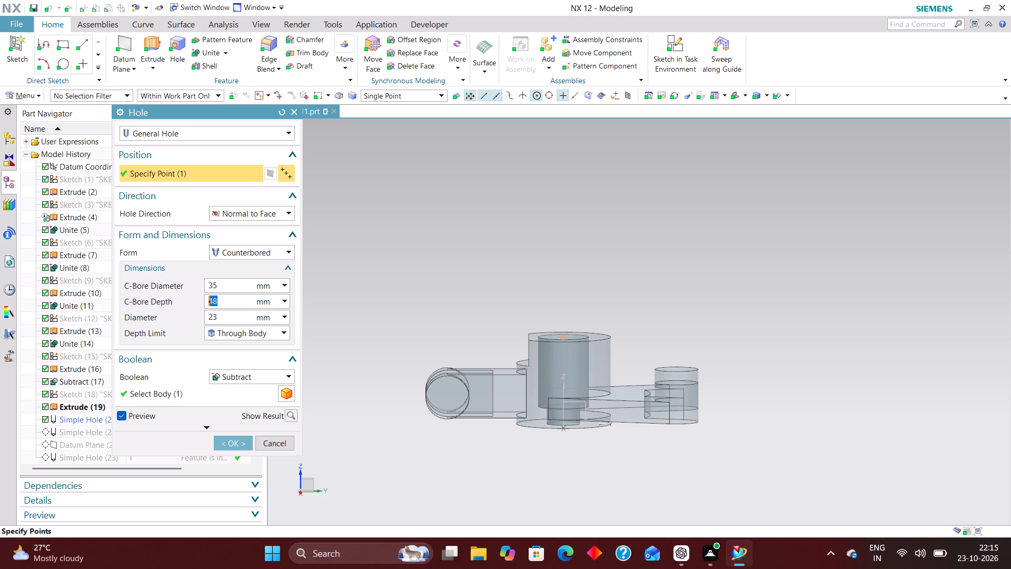
{"action": "right_click_drag", "start_coordinate": [758, 327], "coordinate": [667, 329]}
{"action": "scroll", "coordinate": [542, 423], "scroll_direction": "up", "scroll_amount": 2}
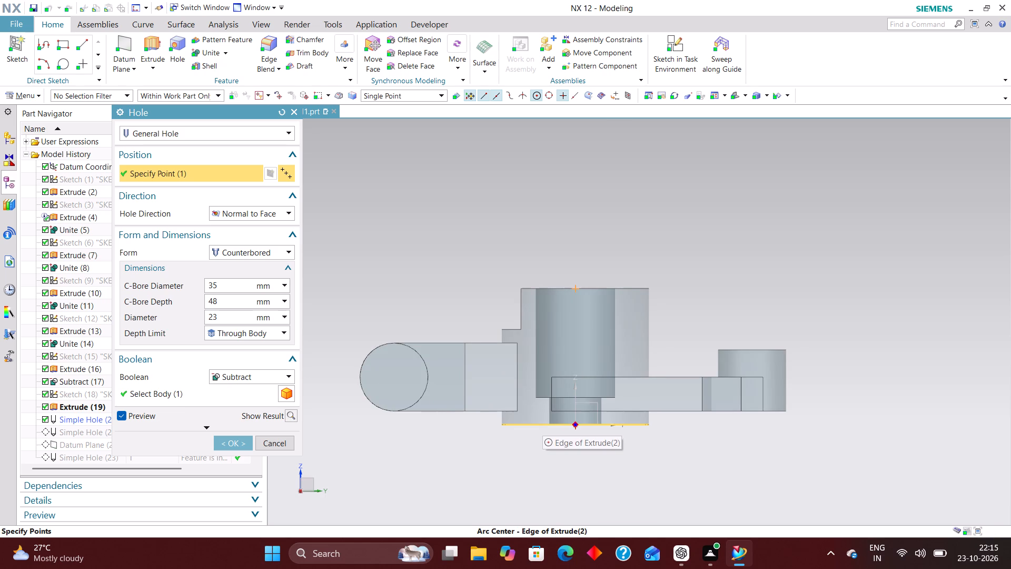
{"action": "left_click", "coordinate": [235, 442]}
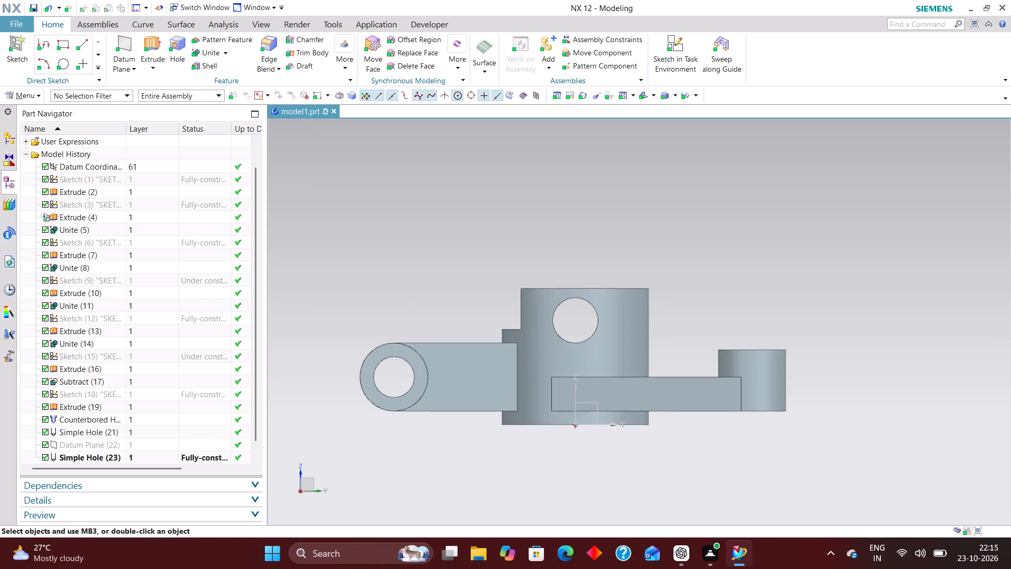
Examine the edited counterbored bore in the central boss from above, below and oblique angles.
{"action": "middle_click_drag", "start_coordinate": [706, 304], "coordinate": [700, 389]}
{"action": "right_click_drag", "start_coordinate": [798, 350], "coordinate": [720, 359]}
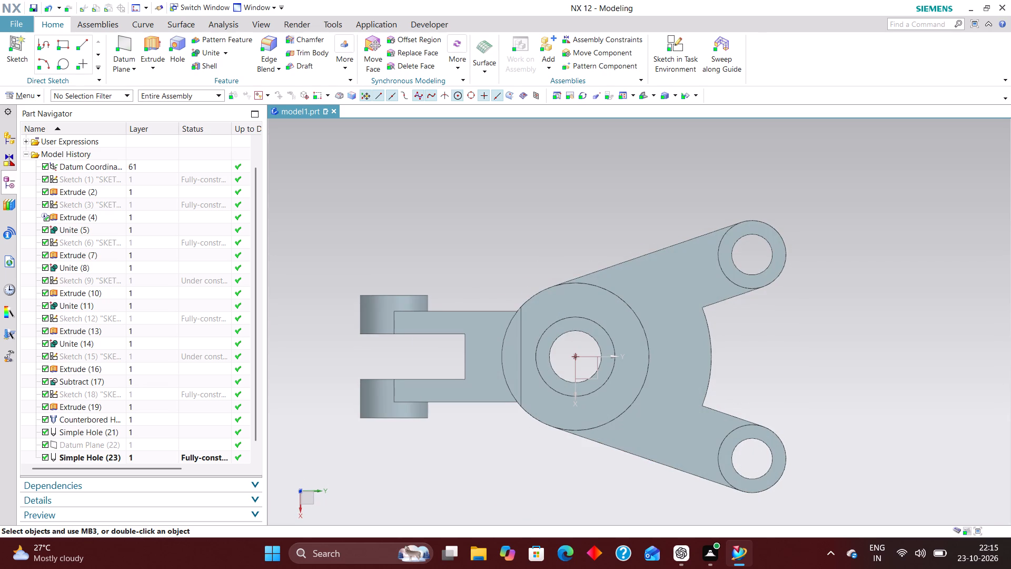
{"action": "scroll", "coordinate": [774, 394], "scroll_direction": "up", "scroll_amount": 1}
{"action": "middle_click_drag", "start_coordinate": [774, 394], "coordinate": [778, 307]}
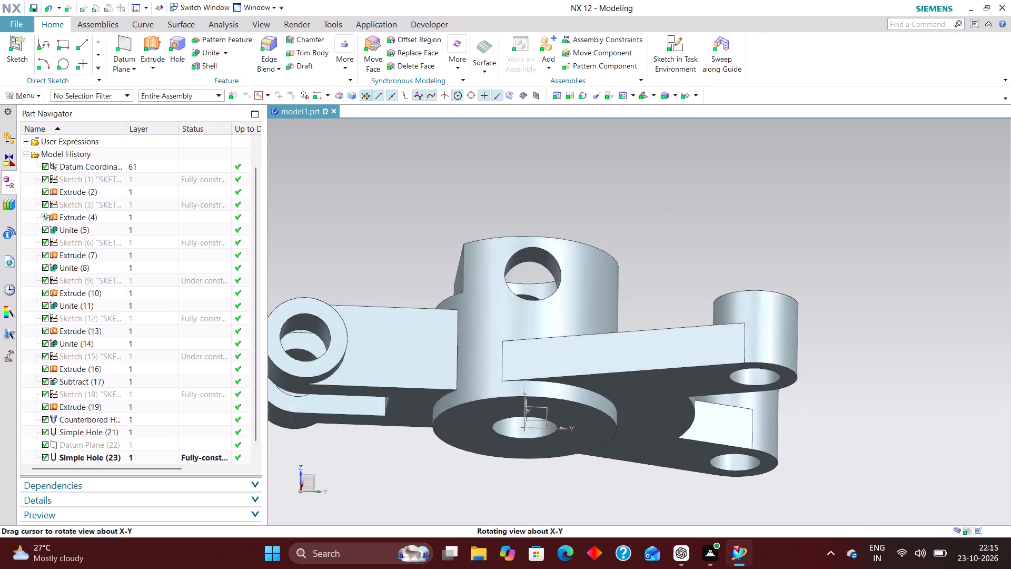
{"action": "middle_click_drag", "start_coordinate": [778, 307], "coordinate": [785, 390]}
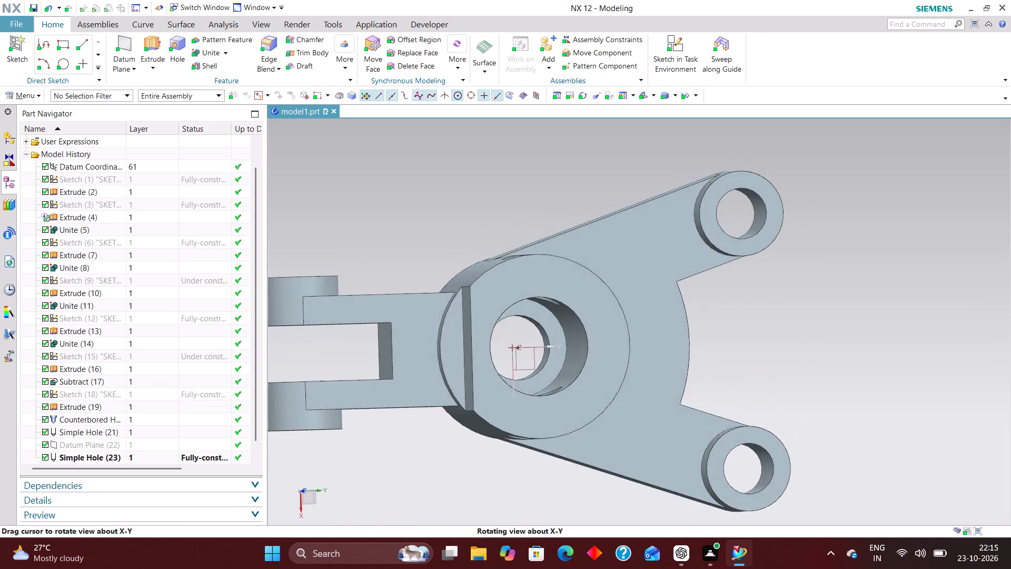
{"action": "middle_click_drag", "start_coordinate": [785, 390], "coordinate": [739, 360]}
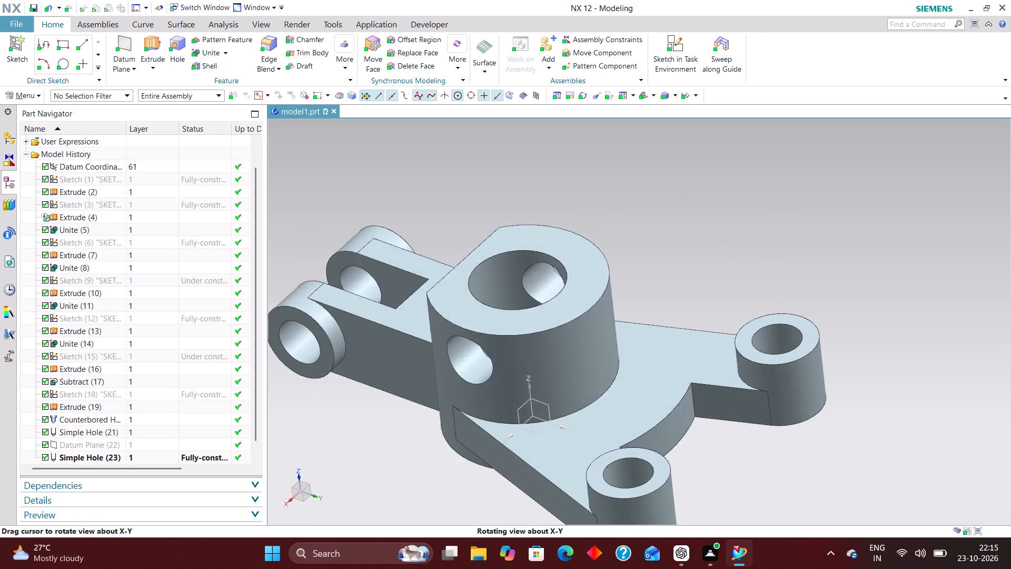
{"action": "middle_click_drag", "start_coordinate": [739, 360], "coordinate": [750, 359]}
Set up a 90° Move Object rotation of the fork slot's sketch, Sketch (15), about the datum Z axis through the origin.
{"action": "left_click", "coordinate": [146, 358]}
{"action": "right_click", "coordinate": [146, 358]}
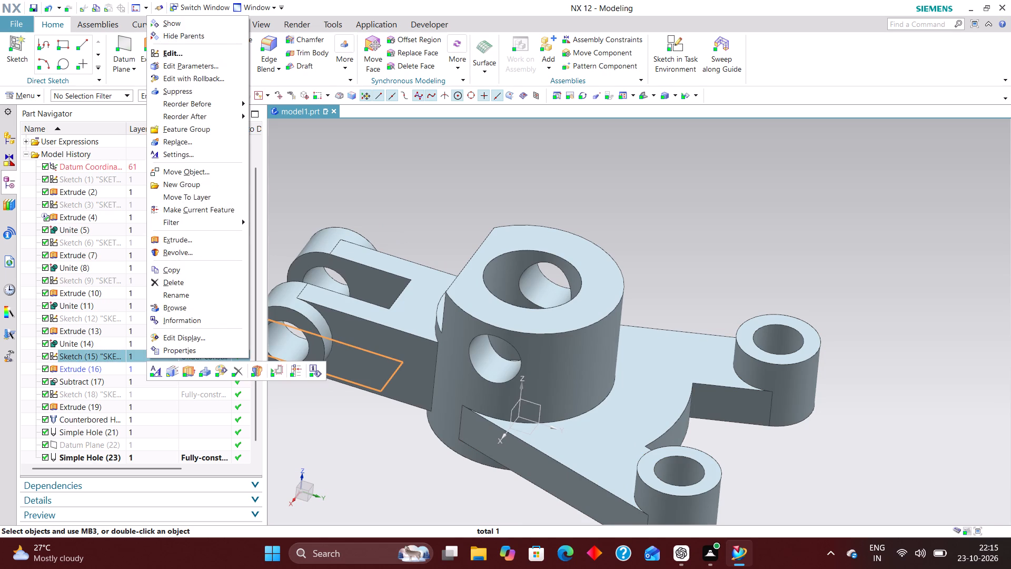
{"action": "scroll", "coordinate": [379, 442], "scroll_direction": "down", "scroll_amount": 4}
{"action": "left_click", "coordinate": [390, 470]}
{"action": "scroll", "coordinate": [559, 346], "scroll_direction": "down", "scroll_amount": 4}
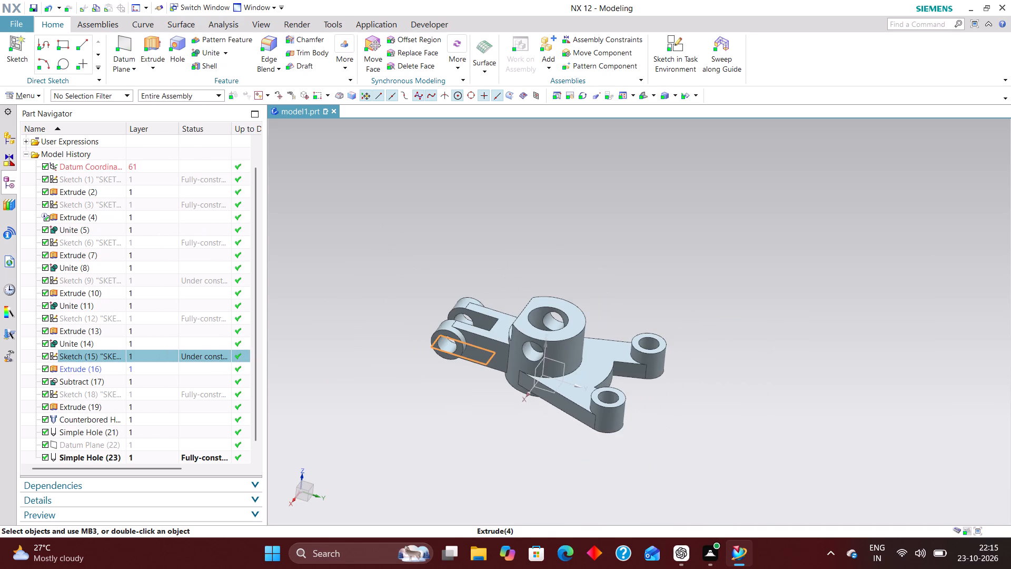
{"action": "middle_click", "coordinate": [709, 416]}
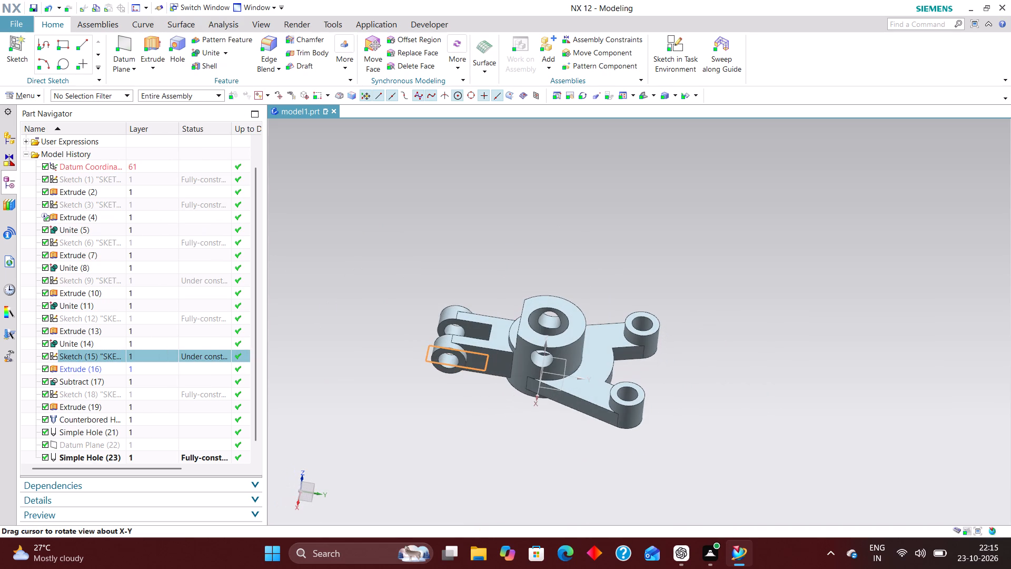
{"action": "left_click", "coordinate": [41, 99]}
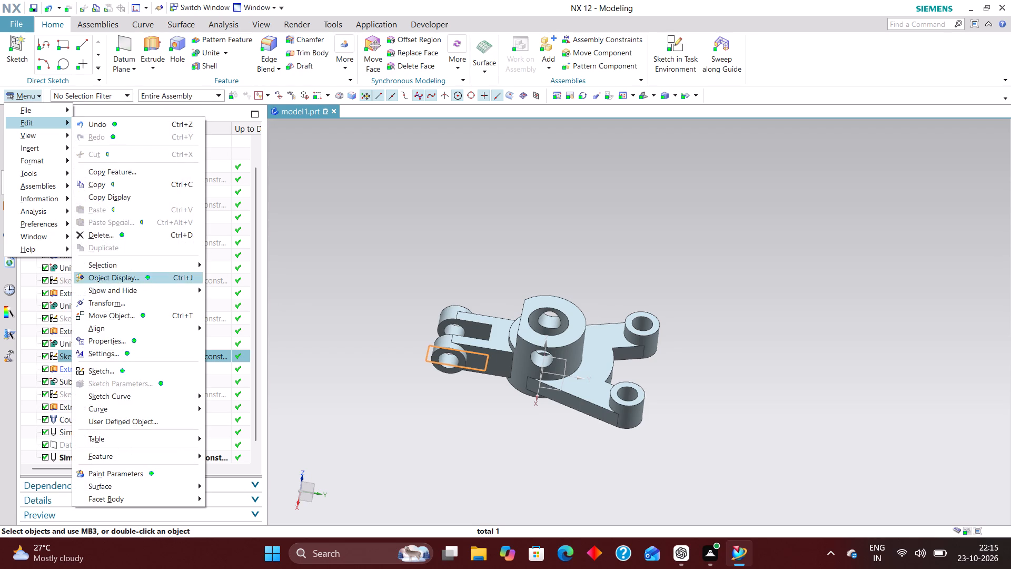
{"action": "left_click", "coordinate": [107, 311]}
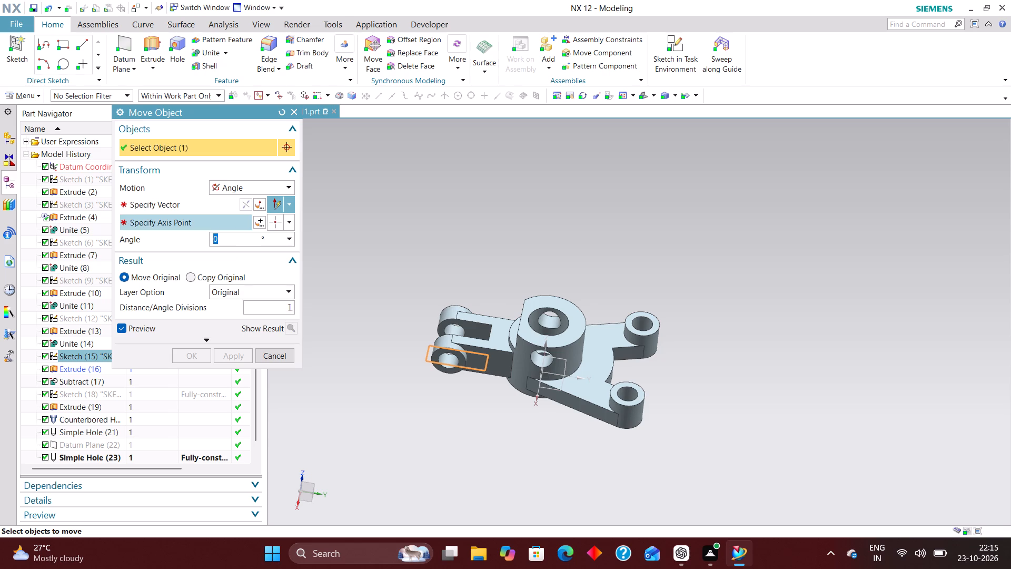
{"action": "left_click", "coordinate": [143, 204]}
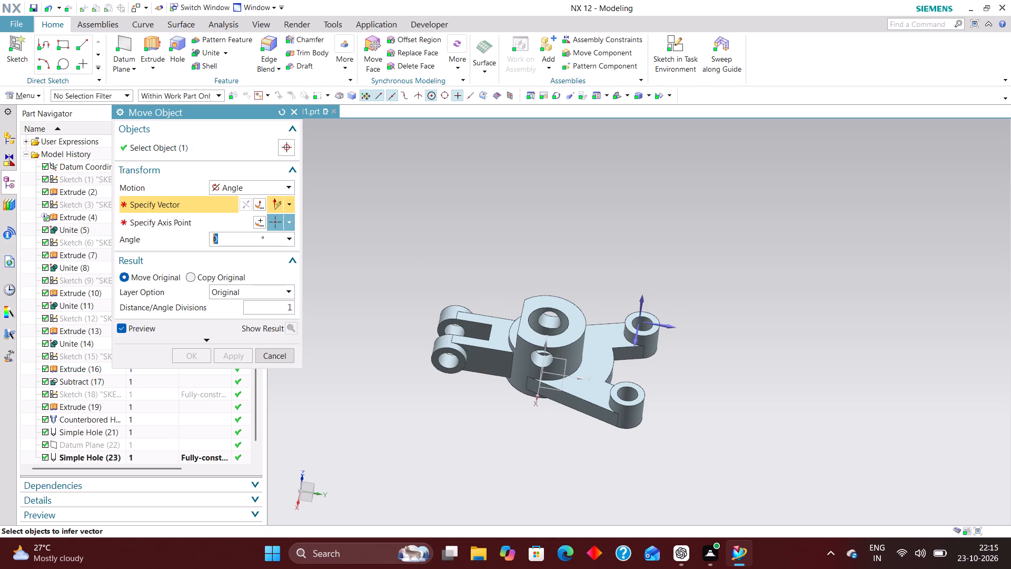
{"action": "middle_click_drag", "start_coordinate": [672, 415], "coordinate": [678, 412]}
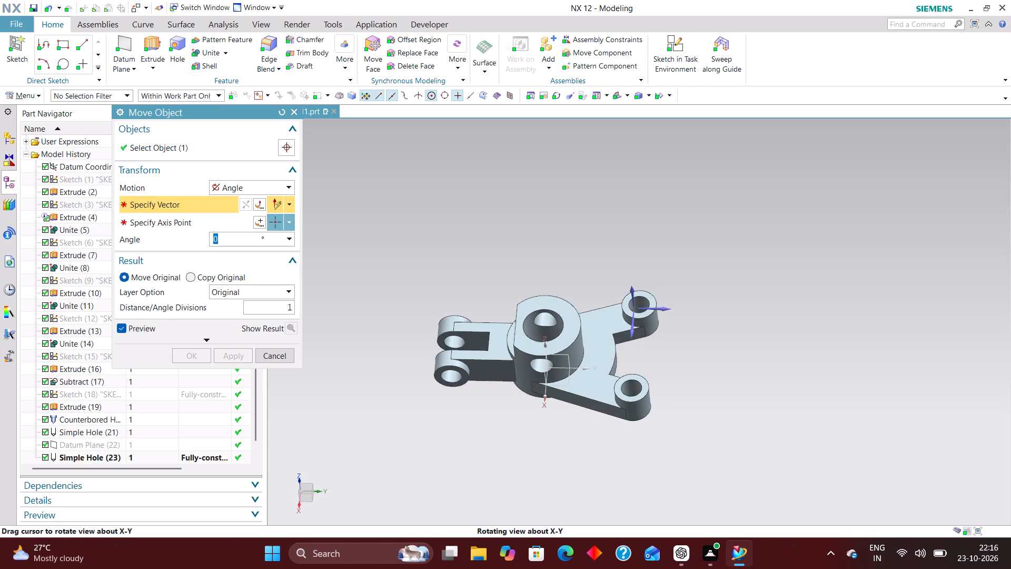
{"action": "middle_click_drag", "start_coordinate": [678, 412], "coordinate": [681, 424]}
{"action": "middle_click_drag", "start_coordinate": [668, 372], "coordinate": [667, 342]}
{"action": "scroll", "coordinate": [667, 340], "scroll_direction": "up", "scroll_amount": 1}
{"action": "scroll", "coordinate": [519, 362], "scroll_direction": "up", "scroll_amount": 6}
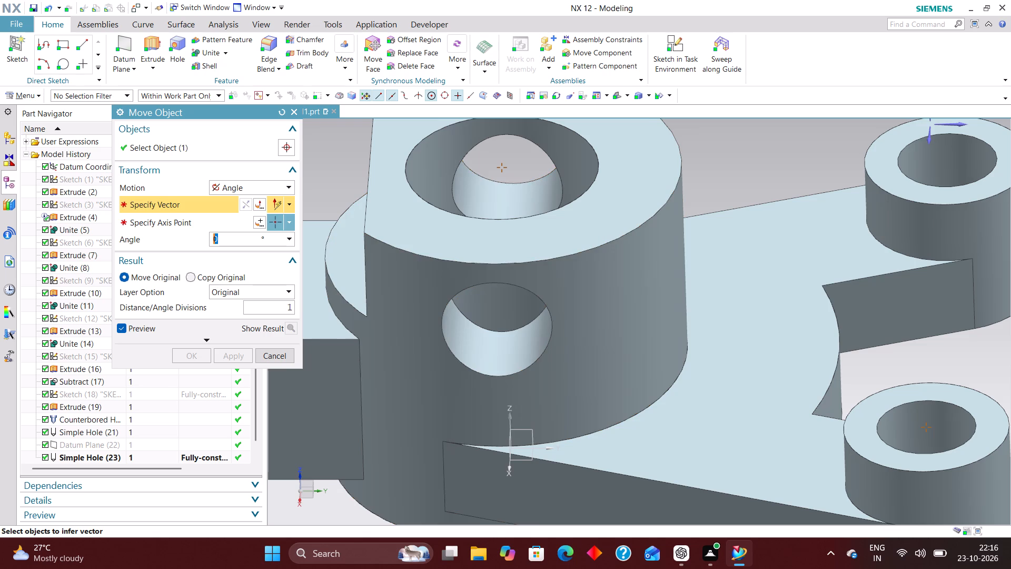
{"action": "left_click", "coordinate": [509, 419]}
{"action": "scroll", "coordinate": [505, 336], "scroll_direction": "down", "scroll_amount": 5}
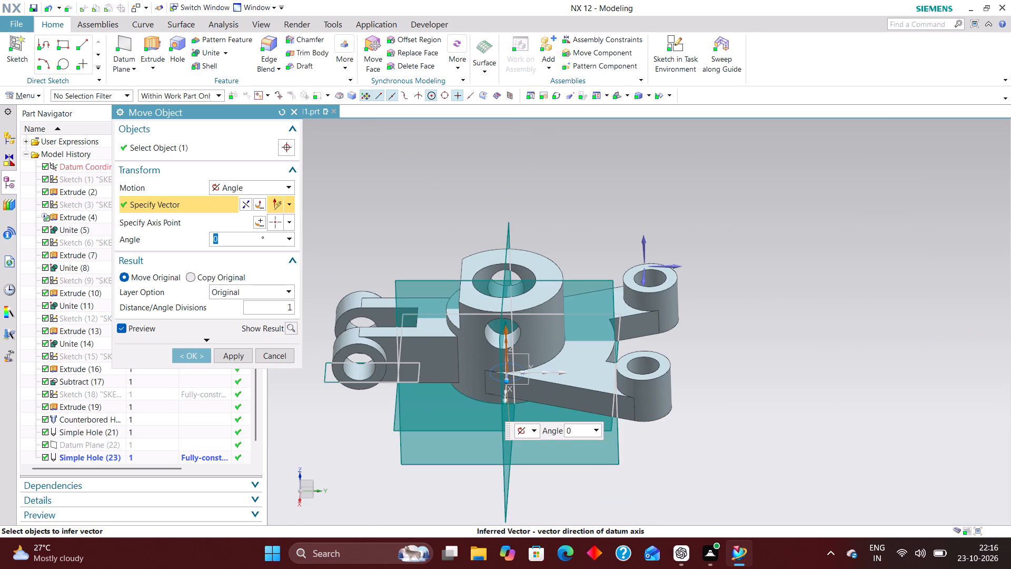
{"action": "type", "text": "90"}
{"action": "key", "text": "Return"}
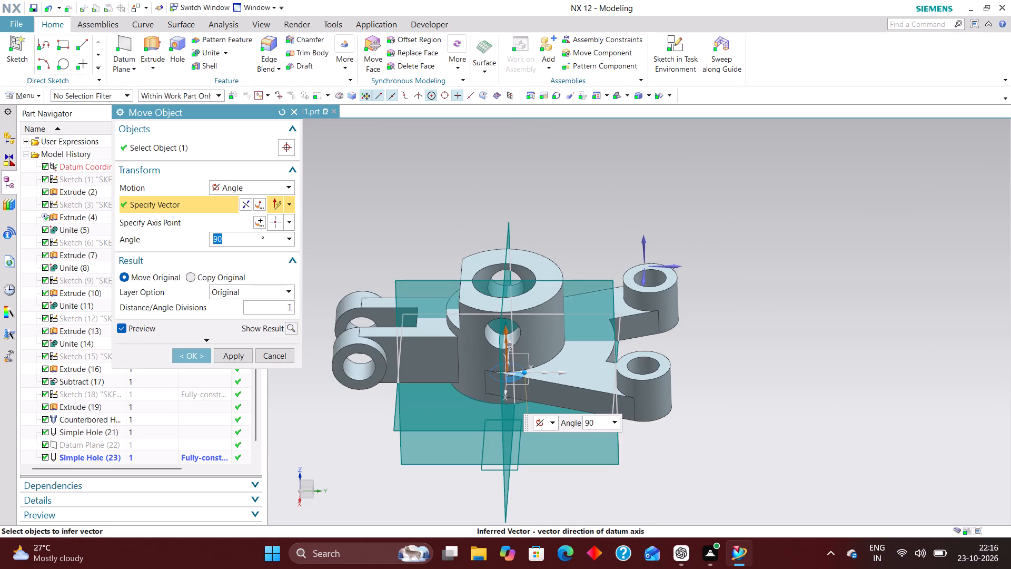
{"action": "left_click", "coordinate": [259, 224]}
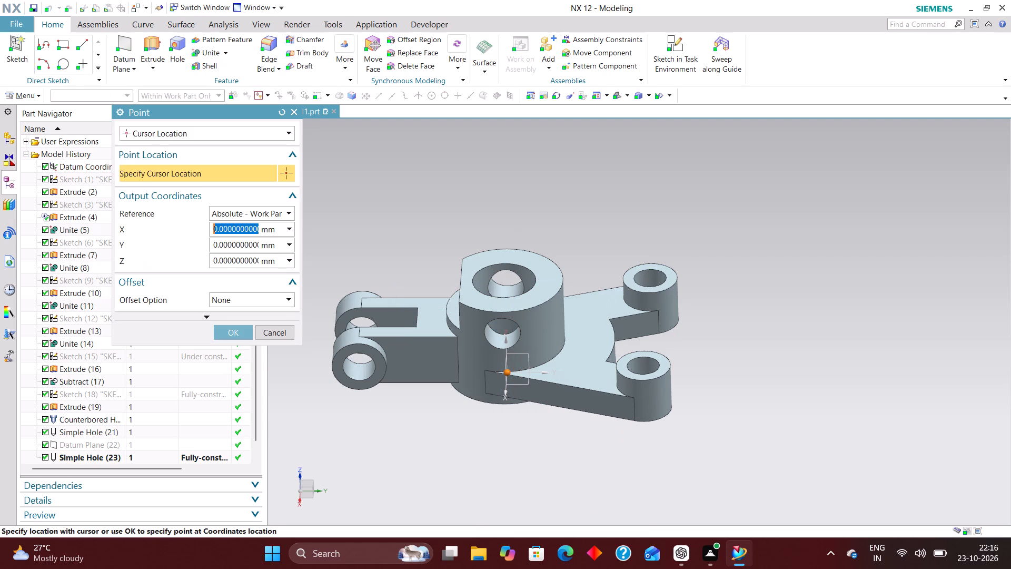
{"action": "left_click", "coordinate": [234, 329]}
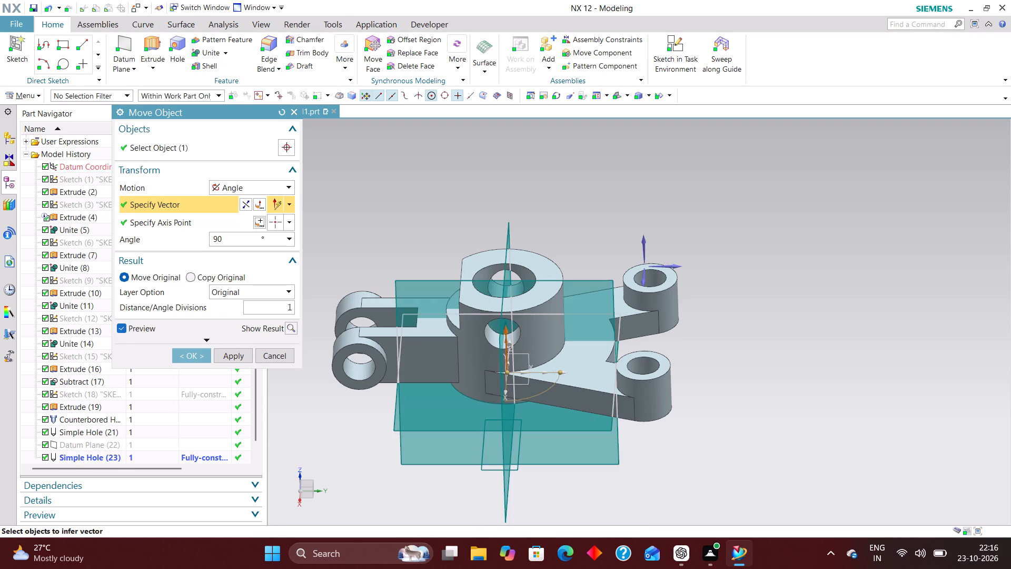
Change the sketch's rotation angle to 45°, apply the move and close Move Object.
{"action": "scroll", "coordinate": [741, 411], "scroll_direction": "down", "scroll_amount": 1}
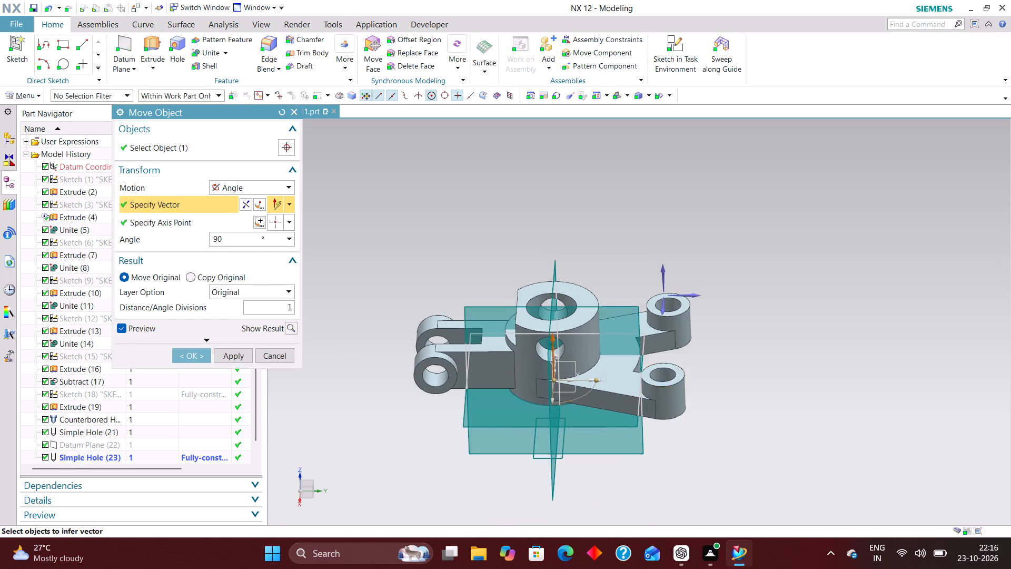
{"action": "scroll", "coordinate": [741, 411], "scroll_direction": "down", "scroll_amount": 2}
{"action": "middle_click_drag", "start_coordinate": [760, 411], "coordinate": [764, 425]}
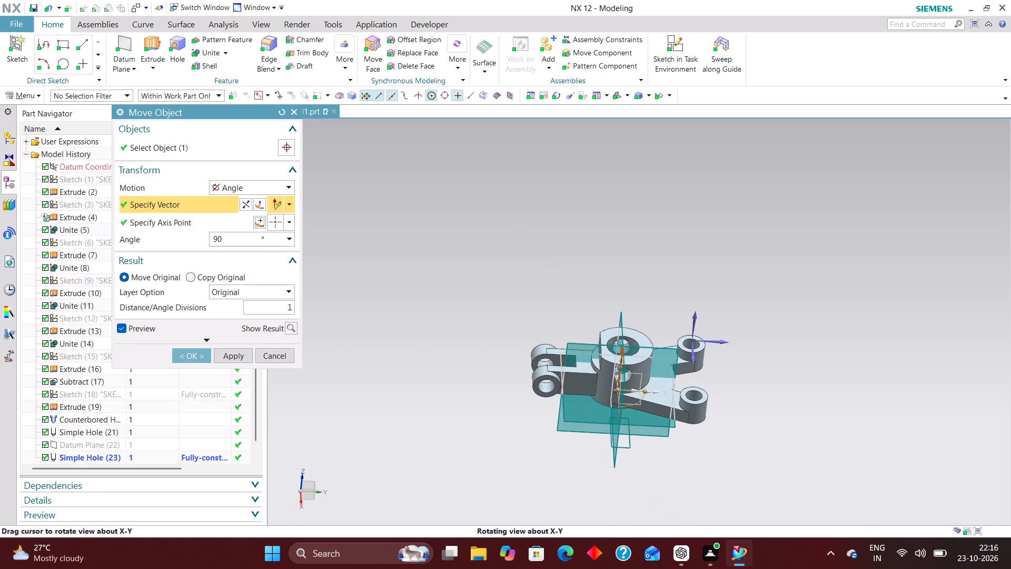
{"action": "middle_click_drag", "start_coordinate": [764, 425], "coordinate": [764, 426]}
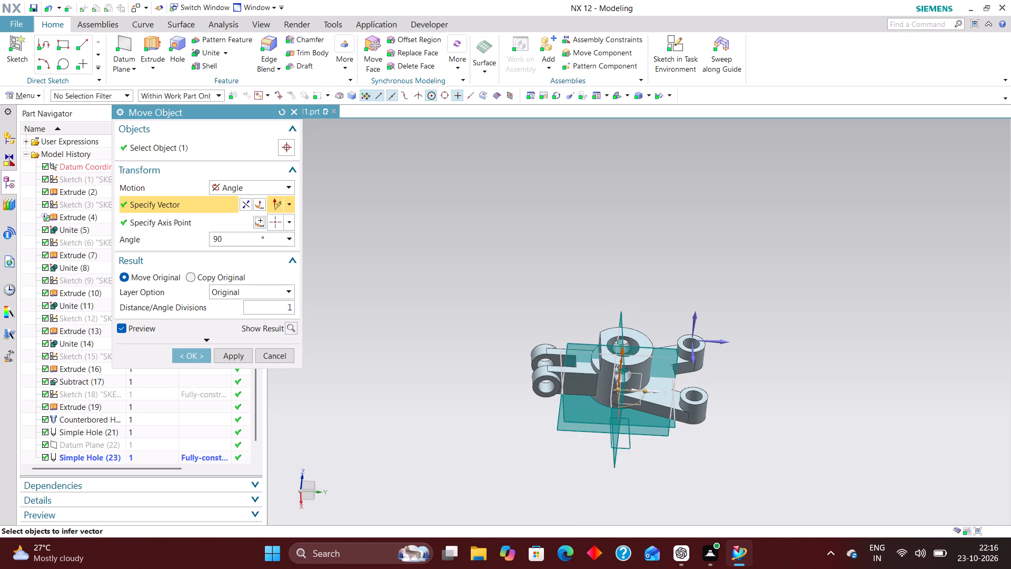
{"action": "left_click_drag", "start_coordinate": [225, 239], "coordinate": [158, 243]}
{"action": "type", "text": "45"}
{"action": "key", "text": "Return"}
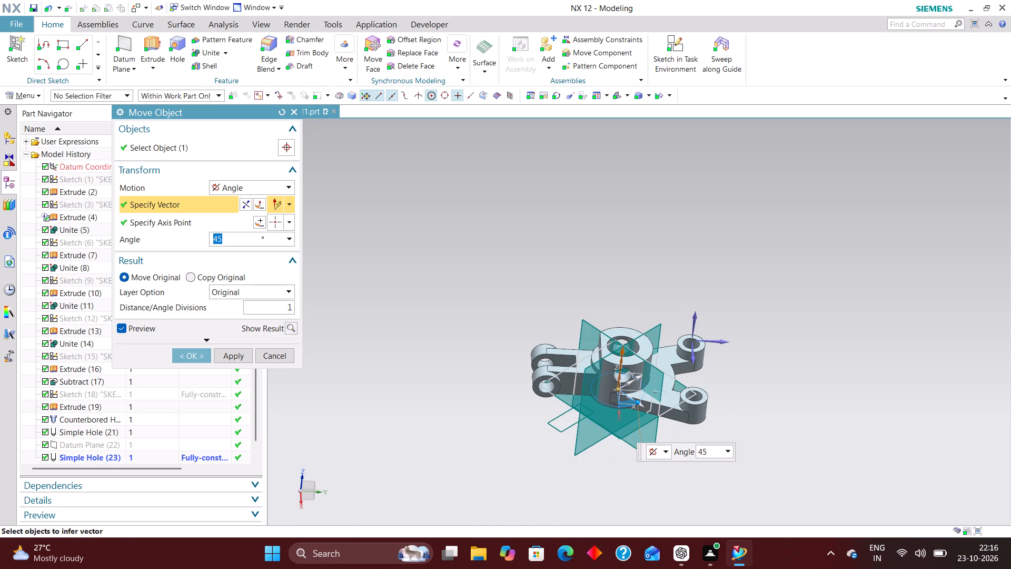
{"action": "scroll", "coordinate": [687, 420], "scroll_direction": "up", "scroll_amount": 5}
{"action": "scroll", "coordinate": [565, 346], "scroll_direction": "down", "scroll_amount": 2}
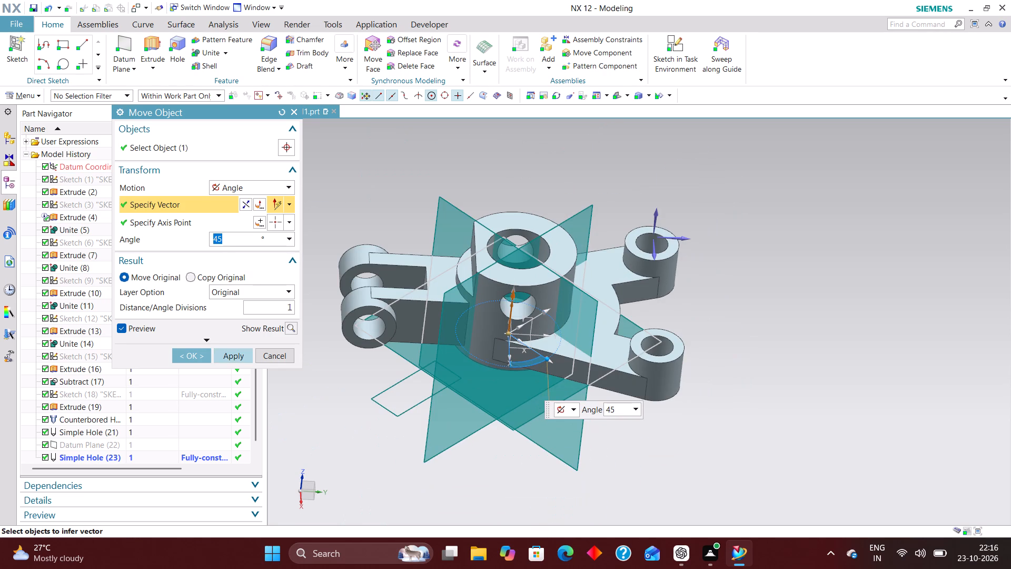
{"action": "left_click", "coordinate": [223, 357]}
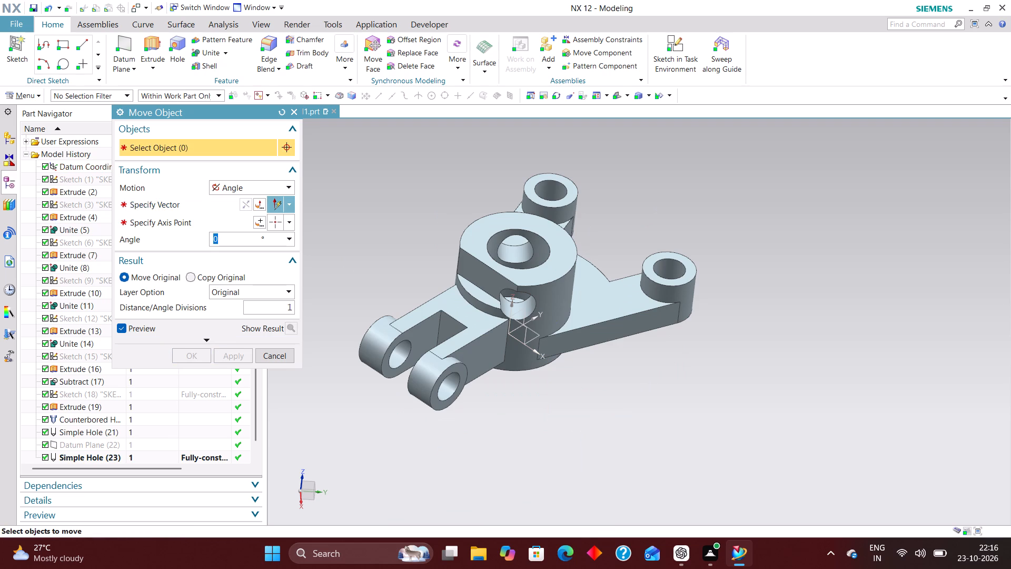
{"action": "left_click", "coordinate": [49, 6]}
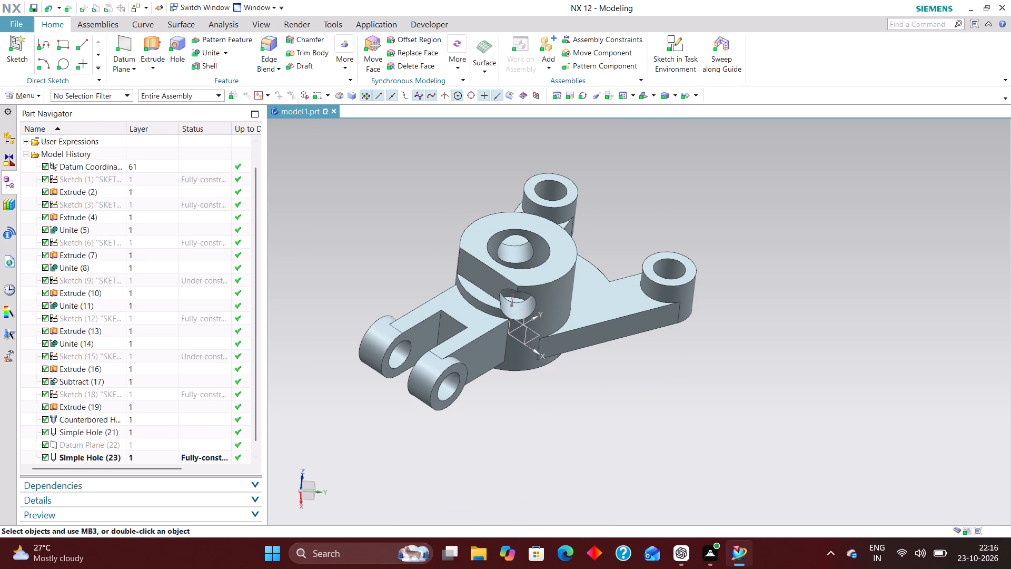
Examine the rotated bell crank's boss, side hole, arms and fork from above, the sides, oblique angles and the isometric view.
{"action": "scroll", "coordinate": [417, 244], "scroll_direction": "down", "scroll_amount": 2}
{"action": "scroll", "coordinate": [183, 315], "scroll_direction": "down", "scroll_amount": 2}
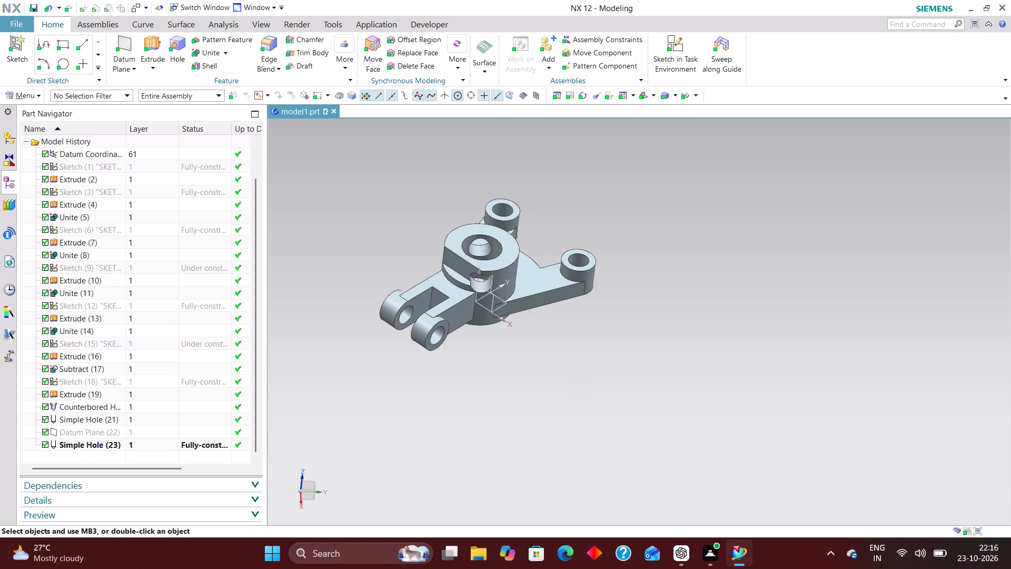
{"action": "middle_click_drag", "start_coordinate": [530, 384], "coordinate": [520, 423]}
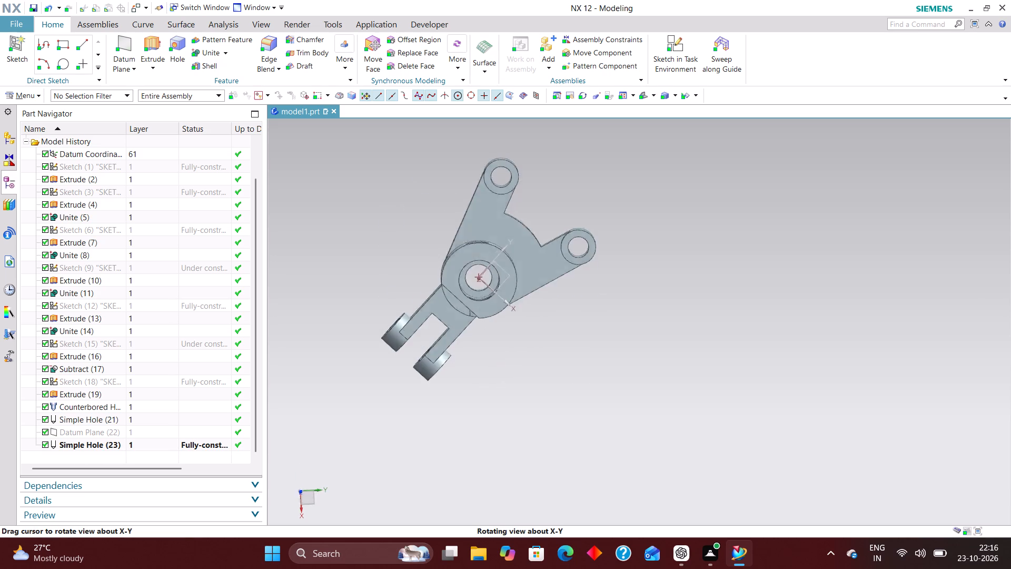
{"action": "middle_click_drag", "start_coordinate": [520, 423], "coordinate": [517, 413]}
{"action": "scroll", "coordinate": [517, 406], "scroll_direction": "up", "scroll_amount": 1}
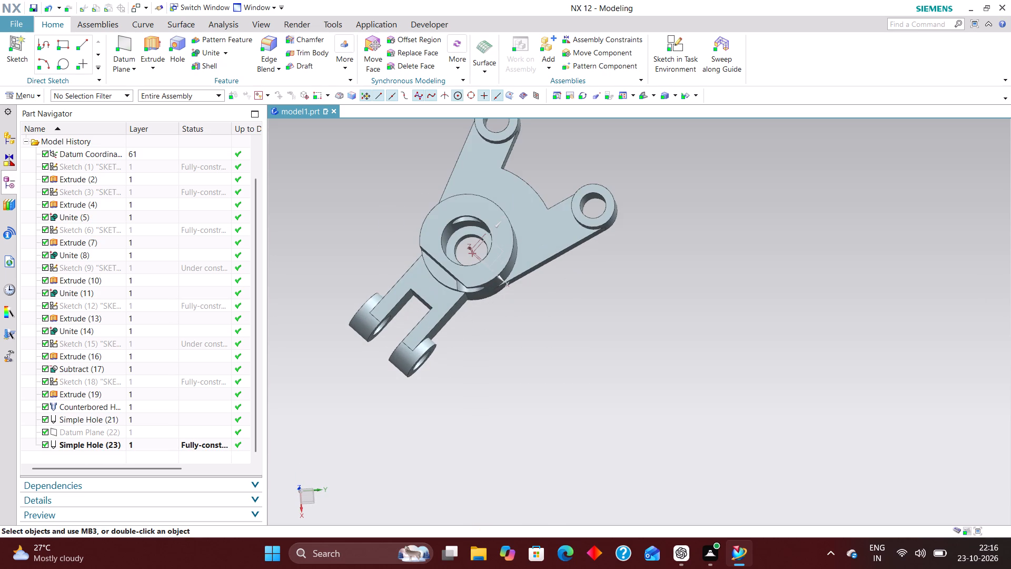
{"action": "key", "text": "ctrl+y"}
{"action": "scroll", "coordinate": [185, 414], "scroll_direction": "down", "scroll_amount": 2}
{"action": "middle_click_drag", "start_coordinate": [527, 420], "coordinate": [467, 381]}
{"action": "scroll", "coordinate": [410, 231], "scroll_direction": "up", "scroll_amount": 6}
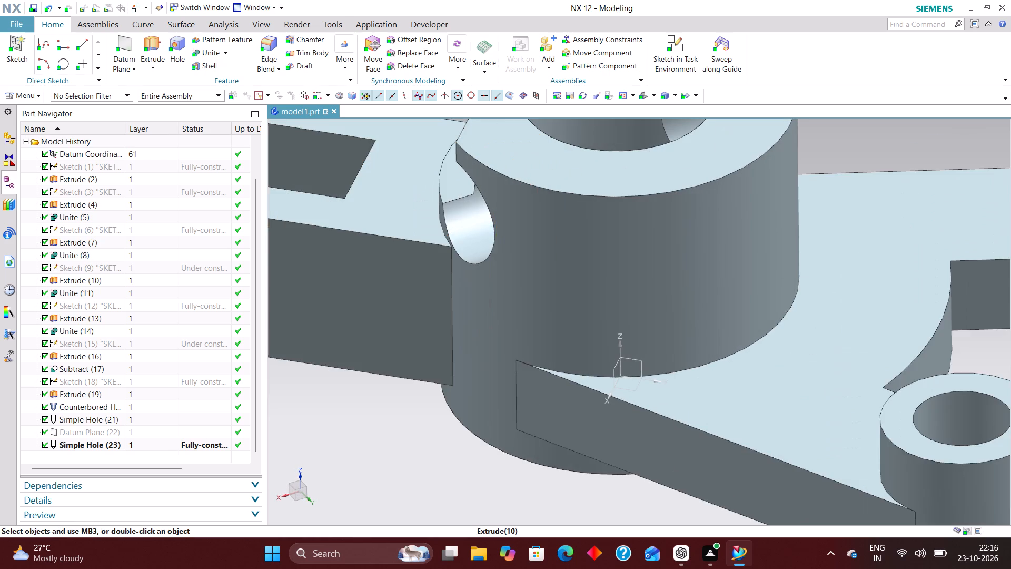
{"action": "scroll", "coordinate": [504, 217], "scroll_direction": "down", "scroll_amount": 3}
{"action": "middle_click_drag", "start_coordinate": [495, 392], "coordinate": [554, 414]}
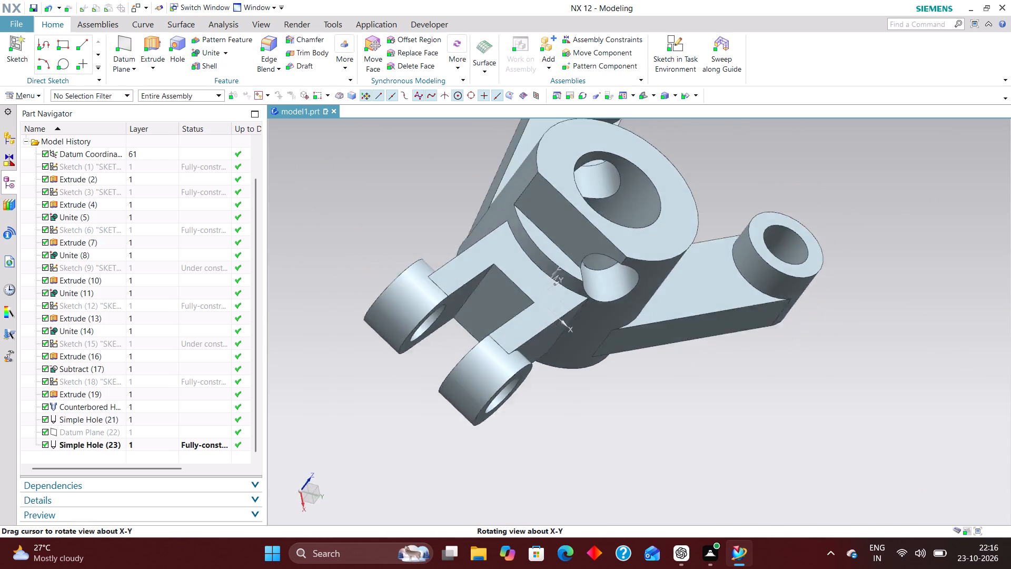
{"action": "middle_click_drag", "start_coordinate": [554, 414], "coordinate": [501, 474]}
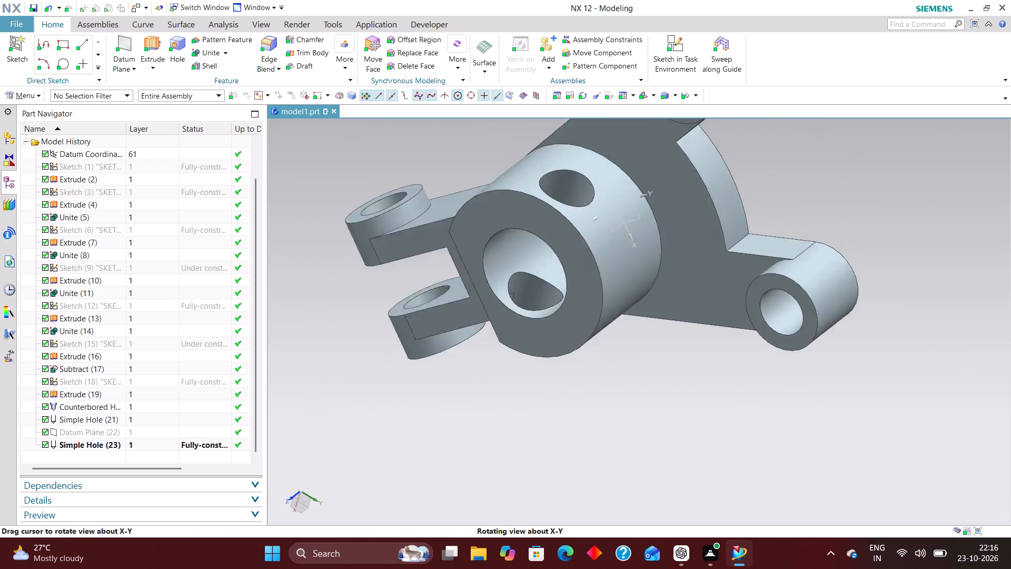
{"action": "middle_click_drag", "start_coordinate": [501, 474], "coordinate": [651, 380]}
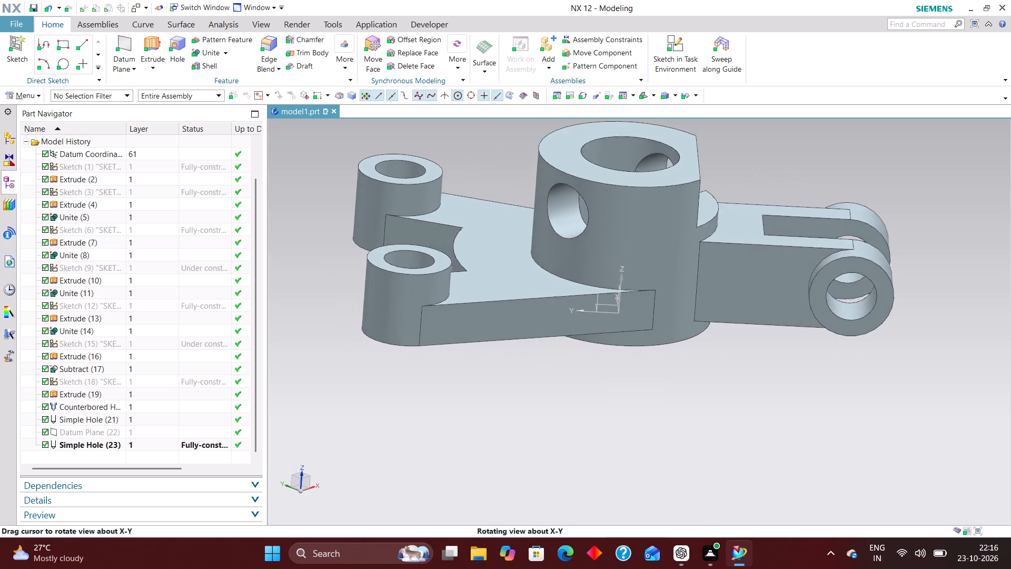
{"action": "middle_click_drag", "start_coordinate": [651, 380], "coordinate": [679, 386]}
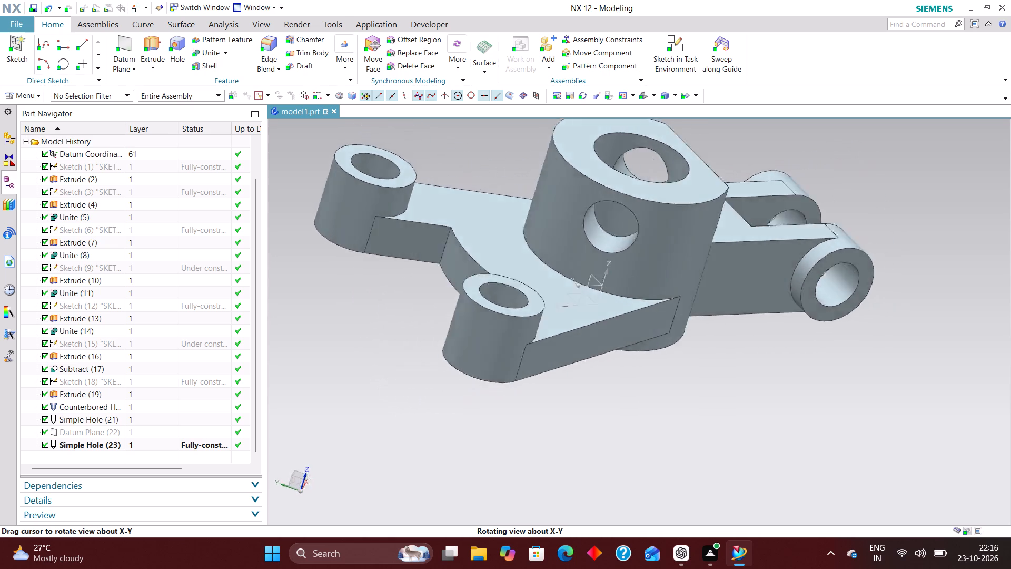
{"action": "middle_click_drag", "start_coordinate": [679, 386], "coordinate": [781, 449]}
{"action": "right_click_drag", "start_coordinate": [790, 427], "coordinate": [696, 426]}
{"action": "middle_click_drag", "start_coordinate": [509, 425], "coordinate": [593, 430]}
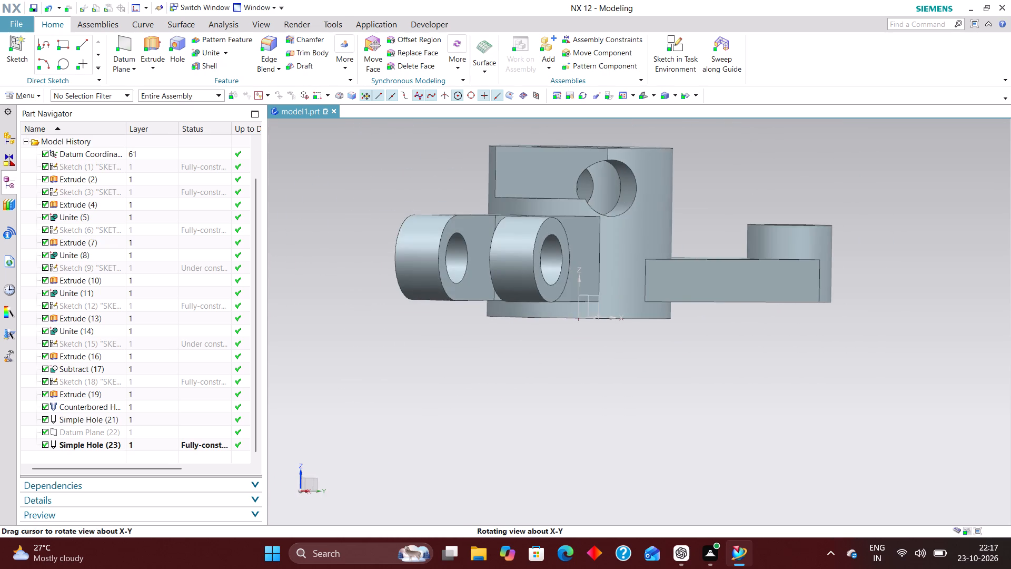
{"action": "middle_click_drag", "start_coordinate": [593, 430], "coordinate": [587, 450]}
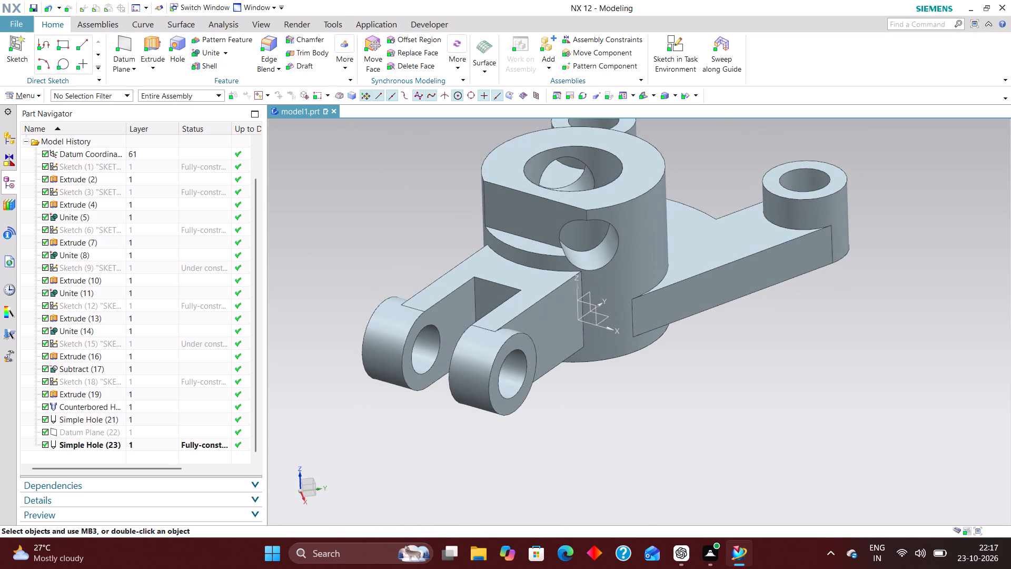
{"action": "scroll", "coordinate": [570, 408], "scroll_direction": "down", "scroll_amount": 2}
{"action": "key", "text": "End"}
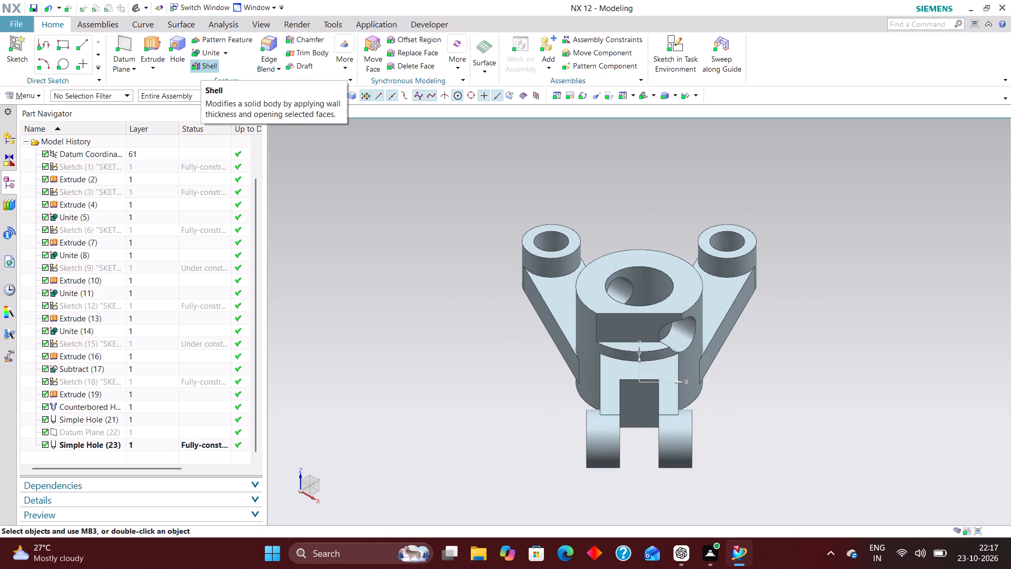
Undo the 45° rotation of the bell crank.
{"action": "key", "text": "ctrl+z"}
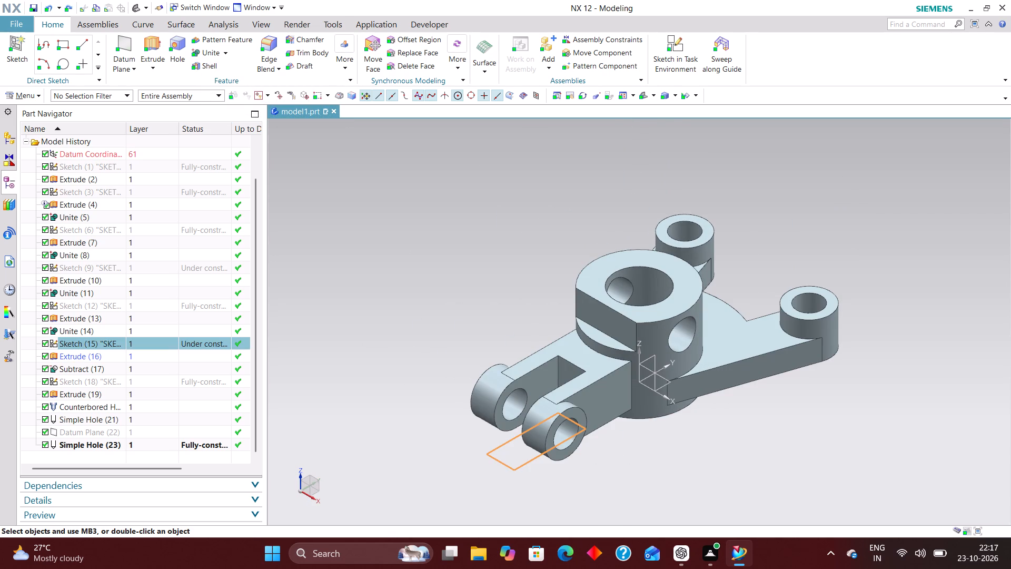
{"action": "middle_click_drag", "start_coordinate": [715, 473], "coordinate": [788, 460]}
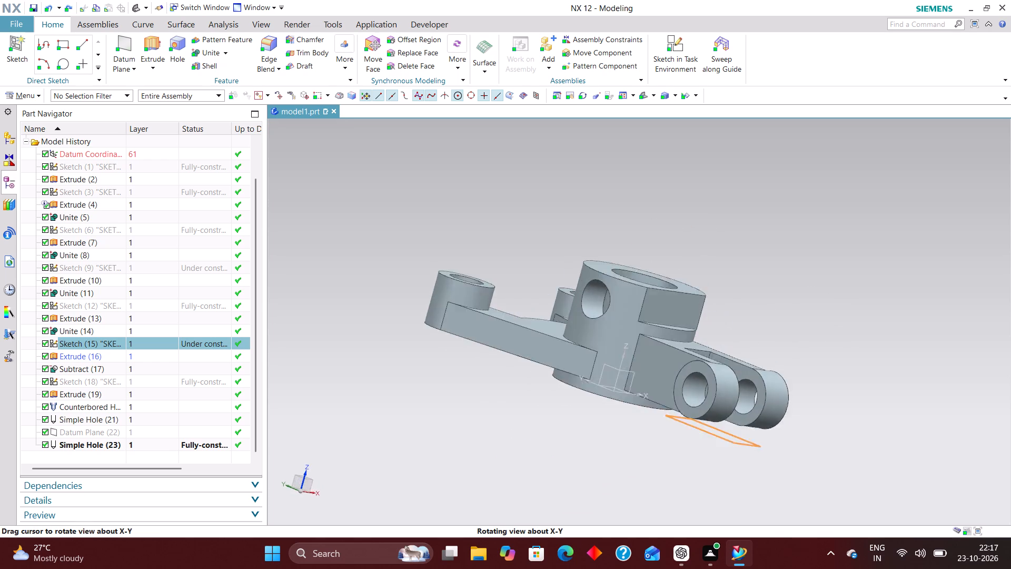
Set up a Move Object rotation by angle for Sketch (15), about the vertical Z axis through the datum origin.
{"action": "middle_click_drag", "start_coordinate": [788, 460], "coordinate": [686, 486]}
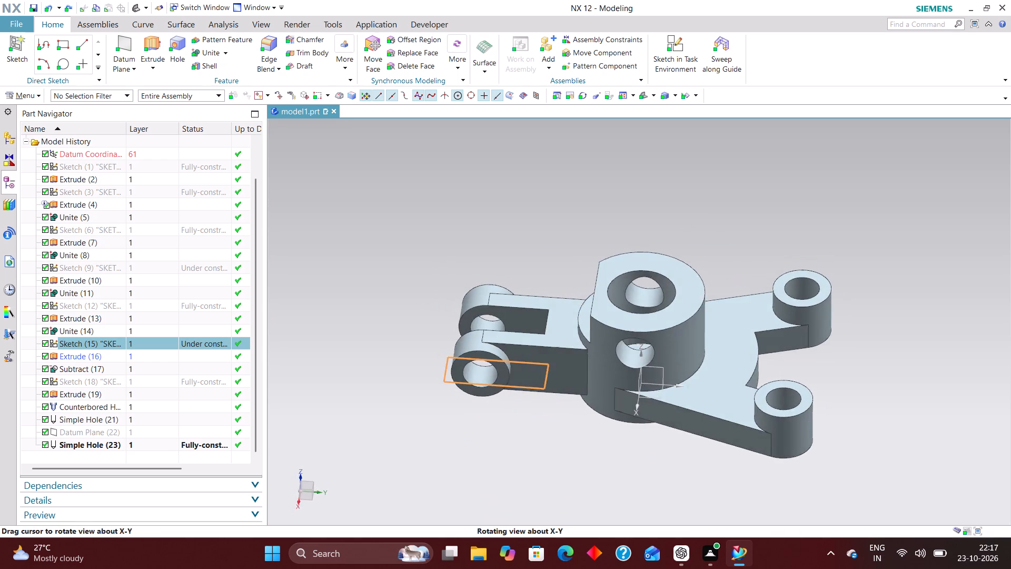
{"action": "middle_click_drag", "start_coordinate": [686, 486], "coordinate": [691, 479]}
{"action": "left_click", "coordinate": [41, 94]}
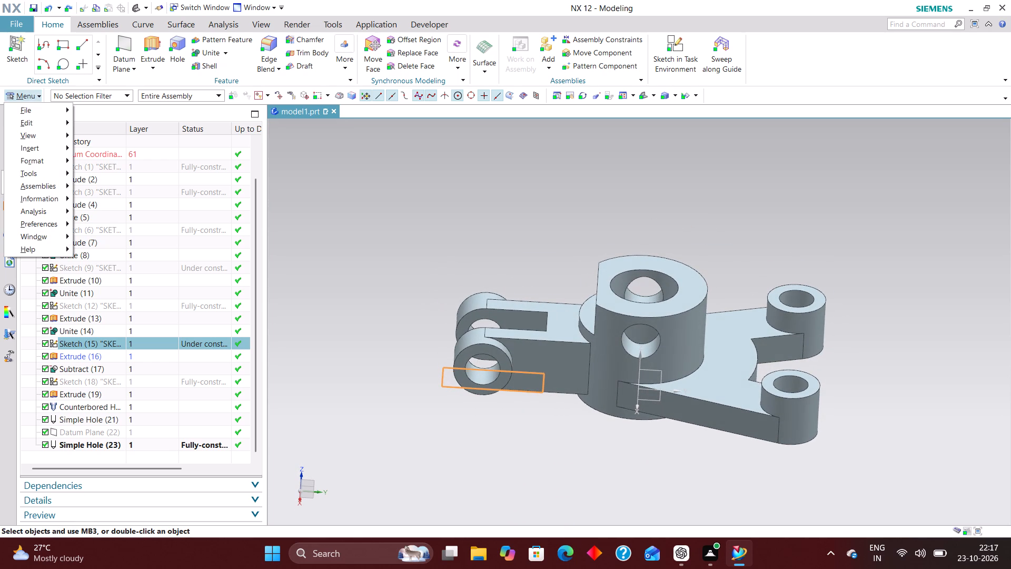
{"action": "left_click", "coordinate": [46, 125]}
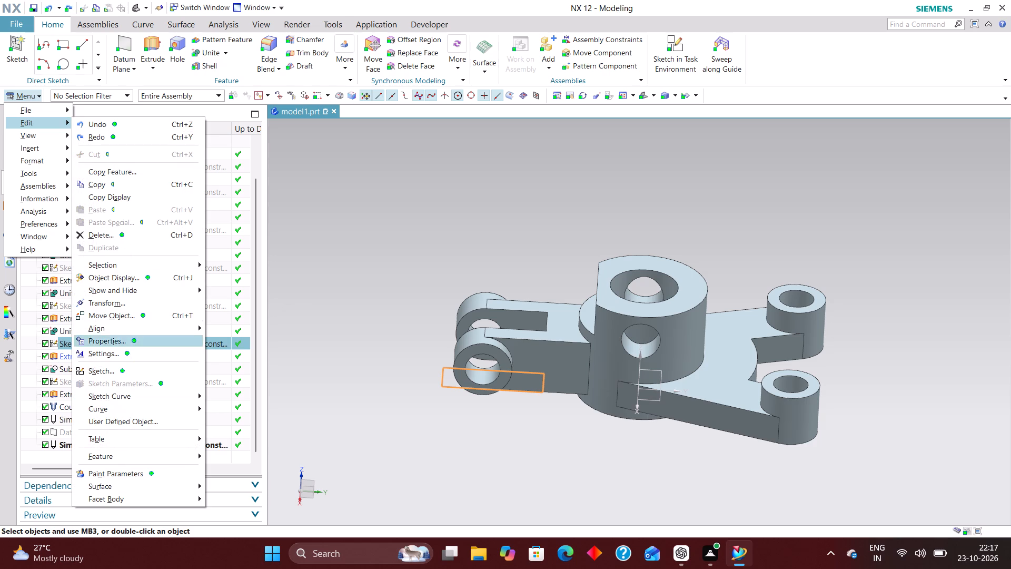
{"action": "left_click", "coordinate": [114, 316]}
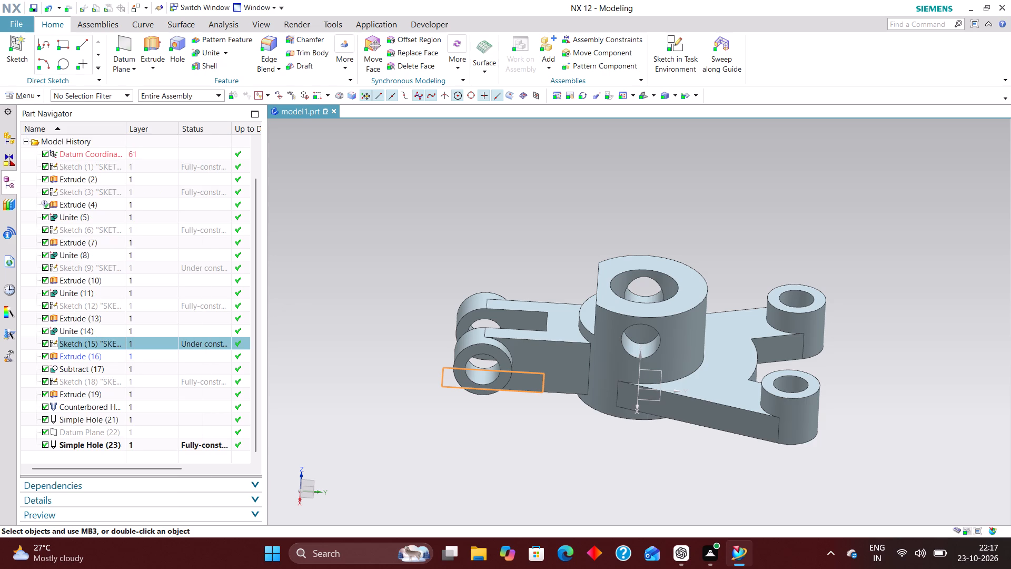
{"action": "left_click", "coordinate": [259, 185]}
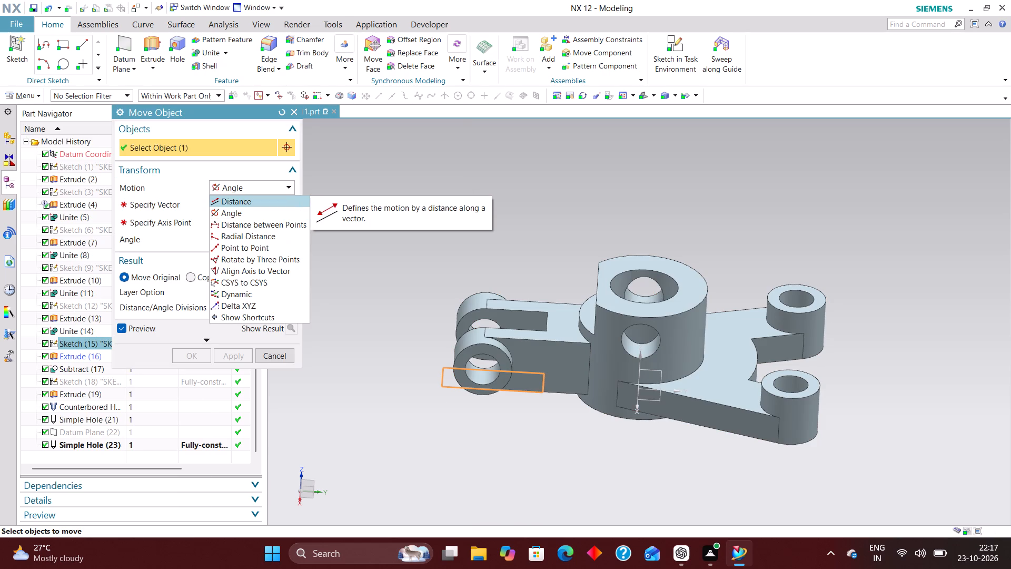
{"action": "left_click", "coordinate": [248, 185]}
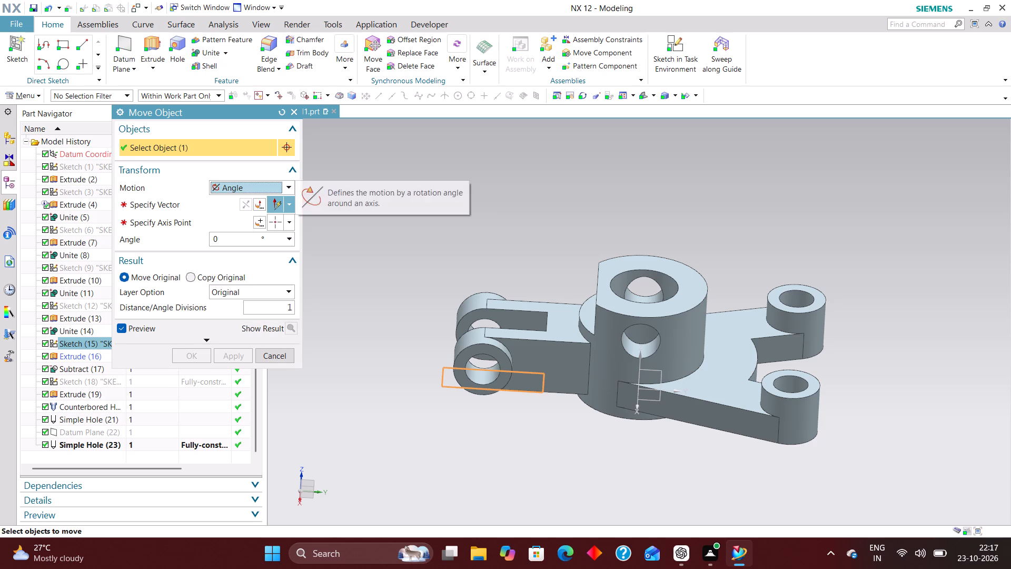
{"action": "left_click", "coordinate": [191, 206]}
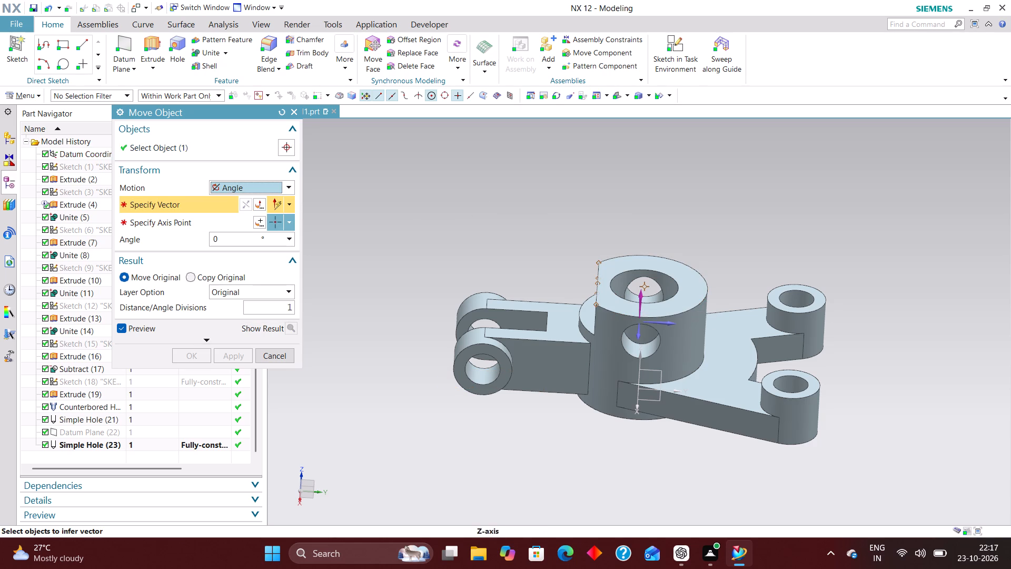
{"action": "left_click", "coordinate": [641, 293]}
{"action": "left_click", "coordinate": [259, 223]}
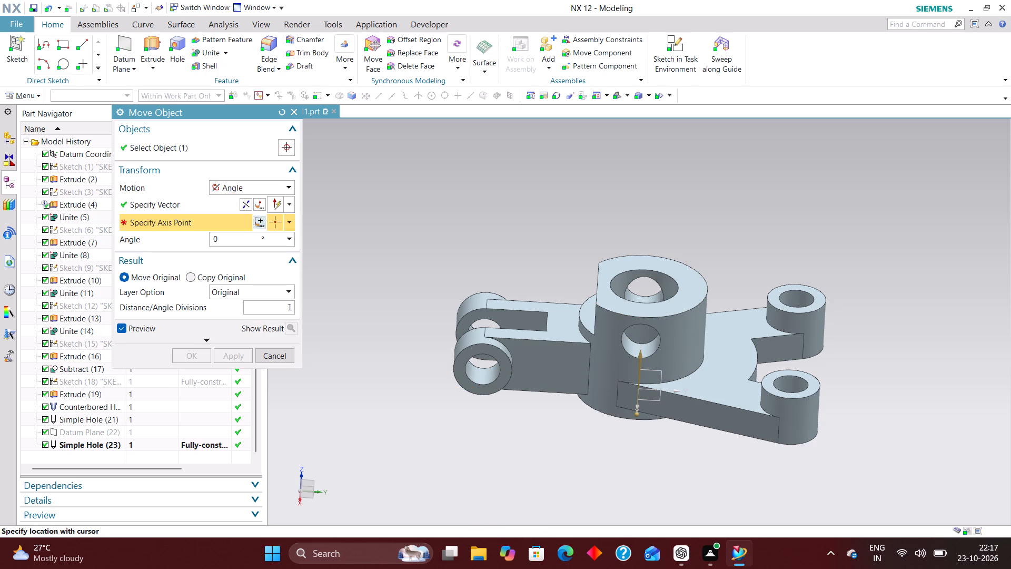
{"action": "left_click", "coordinate": [239, 332]}
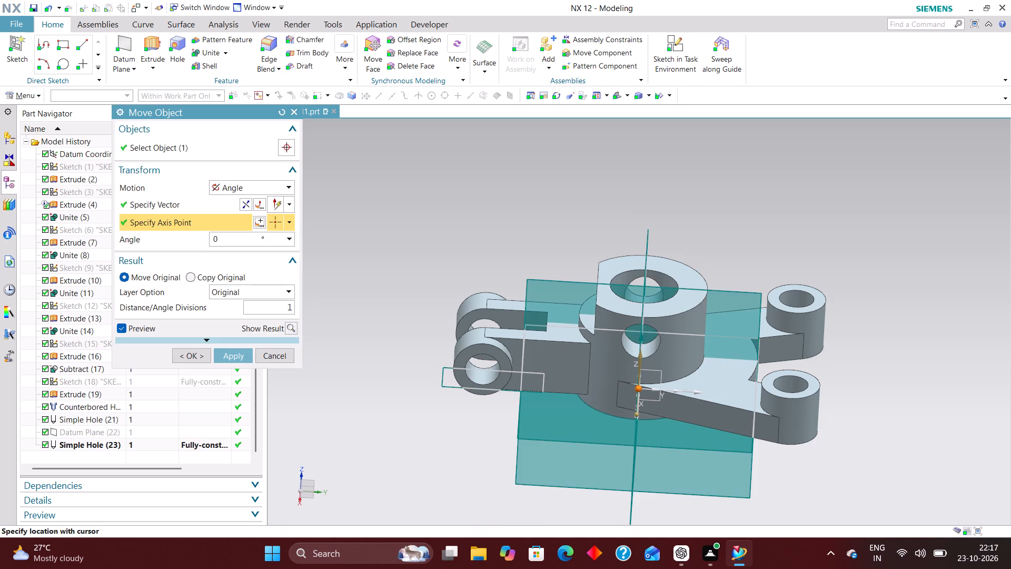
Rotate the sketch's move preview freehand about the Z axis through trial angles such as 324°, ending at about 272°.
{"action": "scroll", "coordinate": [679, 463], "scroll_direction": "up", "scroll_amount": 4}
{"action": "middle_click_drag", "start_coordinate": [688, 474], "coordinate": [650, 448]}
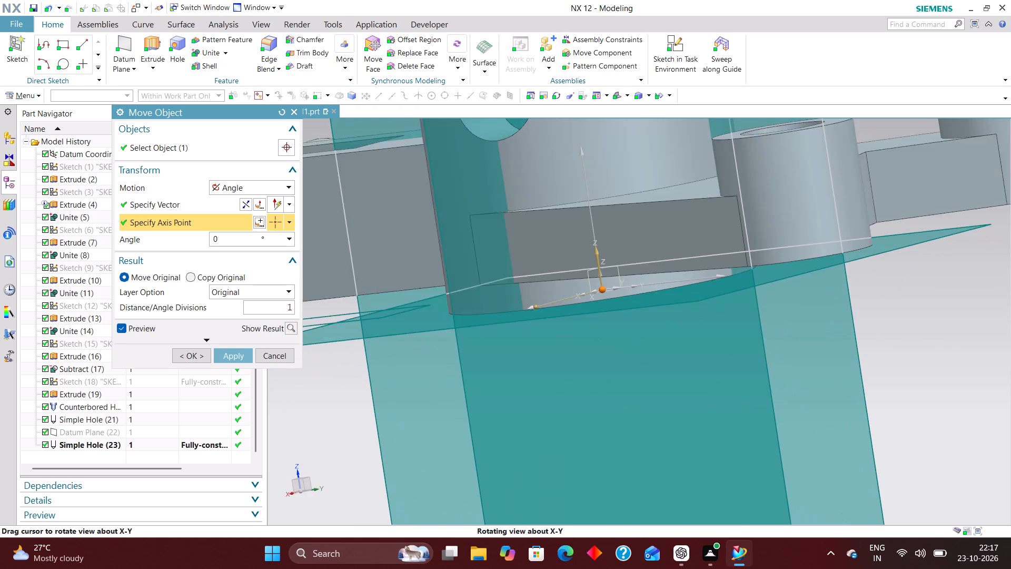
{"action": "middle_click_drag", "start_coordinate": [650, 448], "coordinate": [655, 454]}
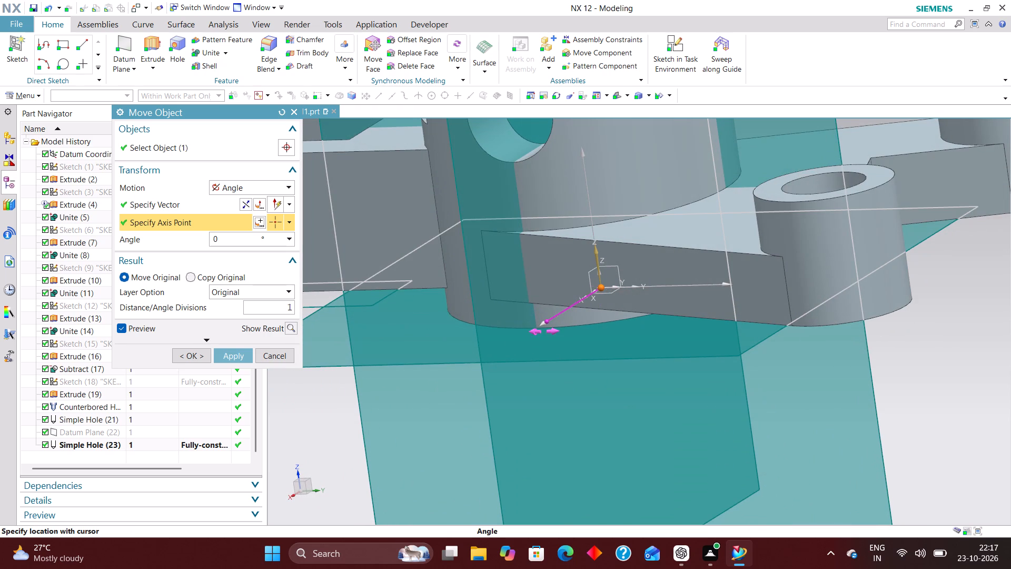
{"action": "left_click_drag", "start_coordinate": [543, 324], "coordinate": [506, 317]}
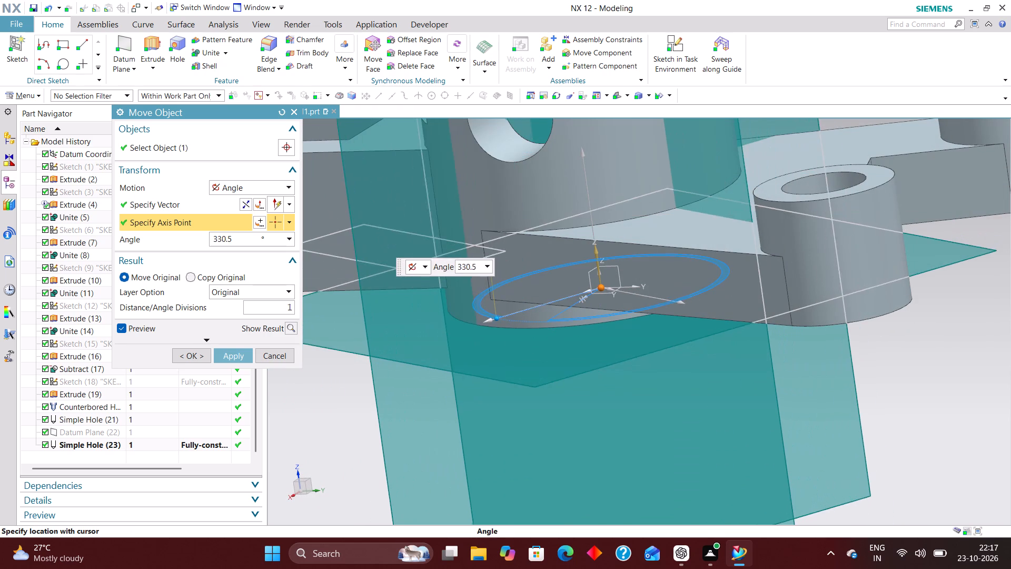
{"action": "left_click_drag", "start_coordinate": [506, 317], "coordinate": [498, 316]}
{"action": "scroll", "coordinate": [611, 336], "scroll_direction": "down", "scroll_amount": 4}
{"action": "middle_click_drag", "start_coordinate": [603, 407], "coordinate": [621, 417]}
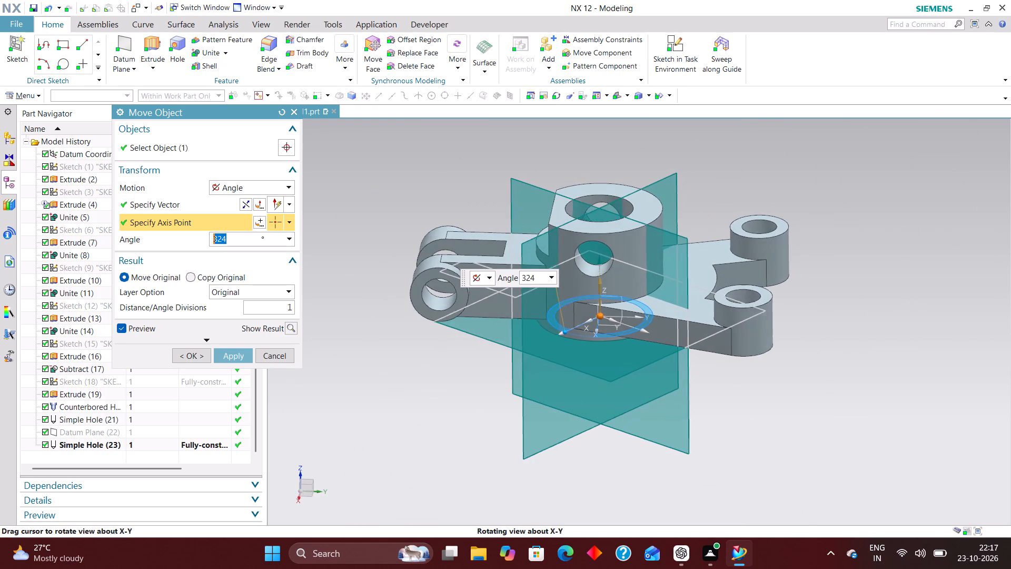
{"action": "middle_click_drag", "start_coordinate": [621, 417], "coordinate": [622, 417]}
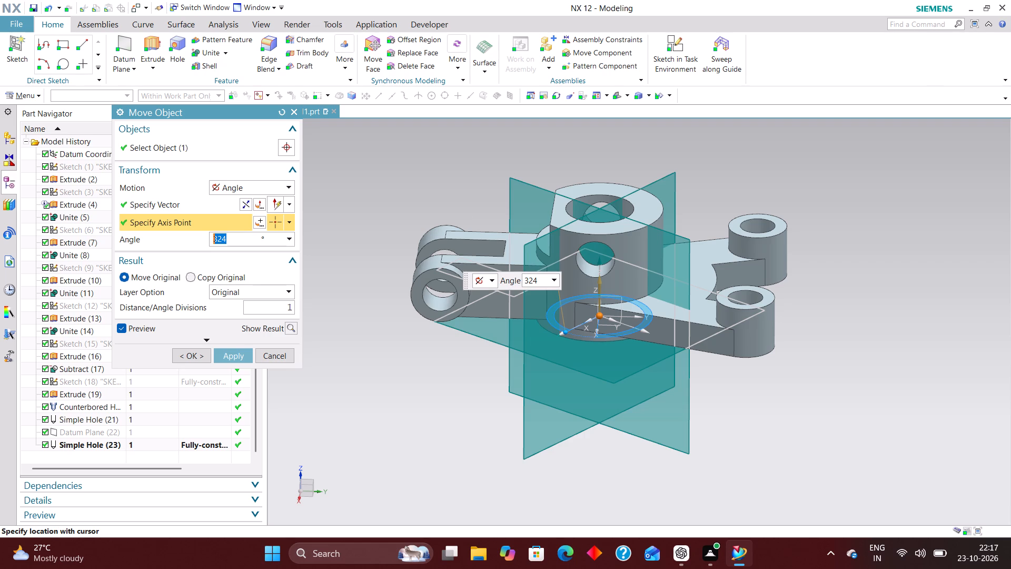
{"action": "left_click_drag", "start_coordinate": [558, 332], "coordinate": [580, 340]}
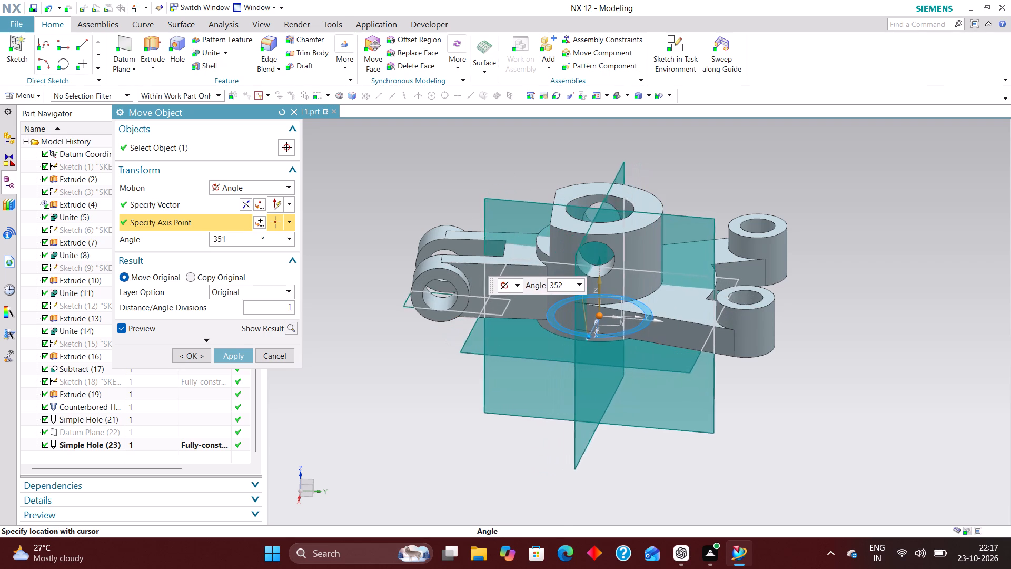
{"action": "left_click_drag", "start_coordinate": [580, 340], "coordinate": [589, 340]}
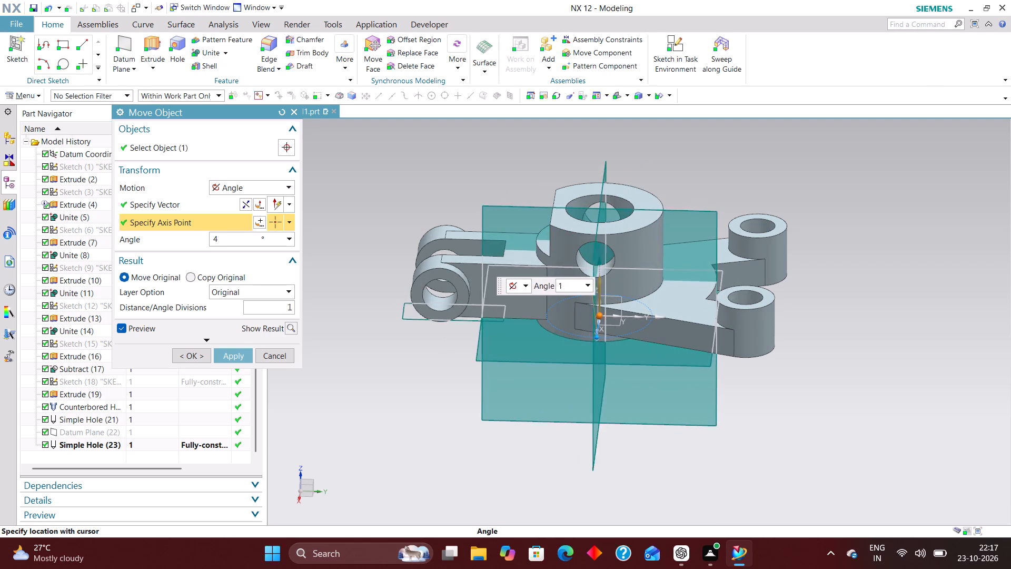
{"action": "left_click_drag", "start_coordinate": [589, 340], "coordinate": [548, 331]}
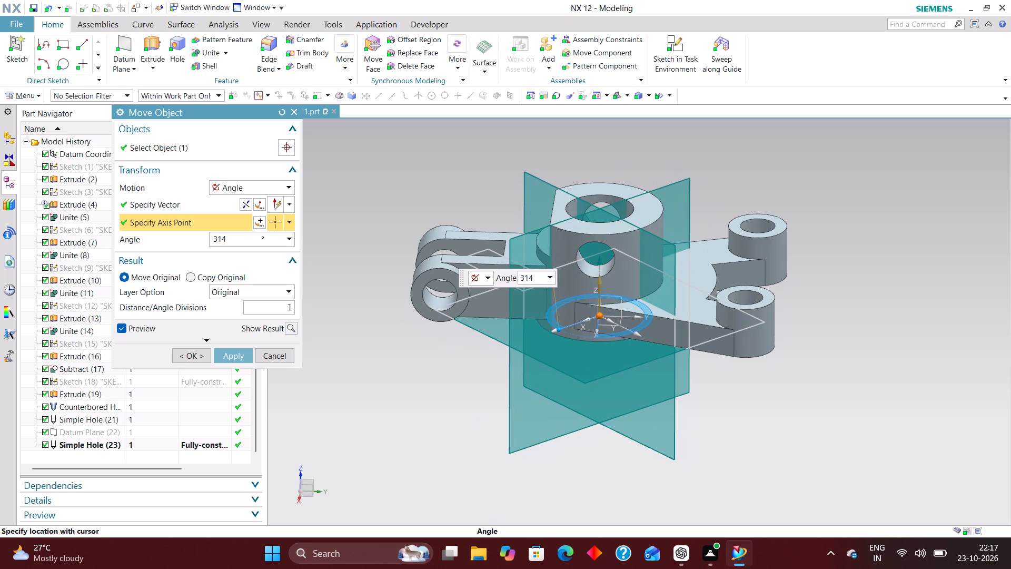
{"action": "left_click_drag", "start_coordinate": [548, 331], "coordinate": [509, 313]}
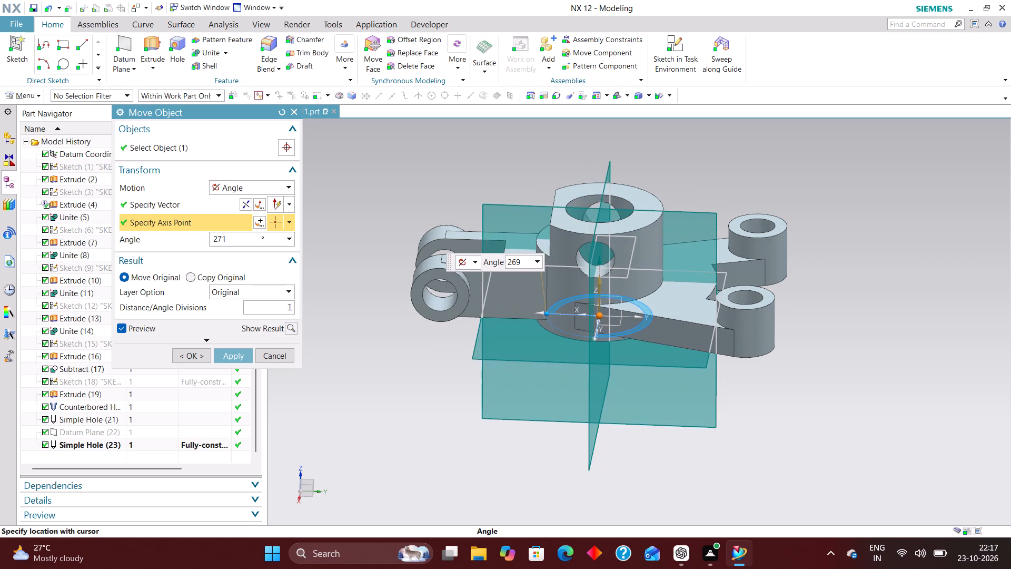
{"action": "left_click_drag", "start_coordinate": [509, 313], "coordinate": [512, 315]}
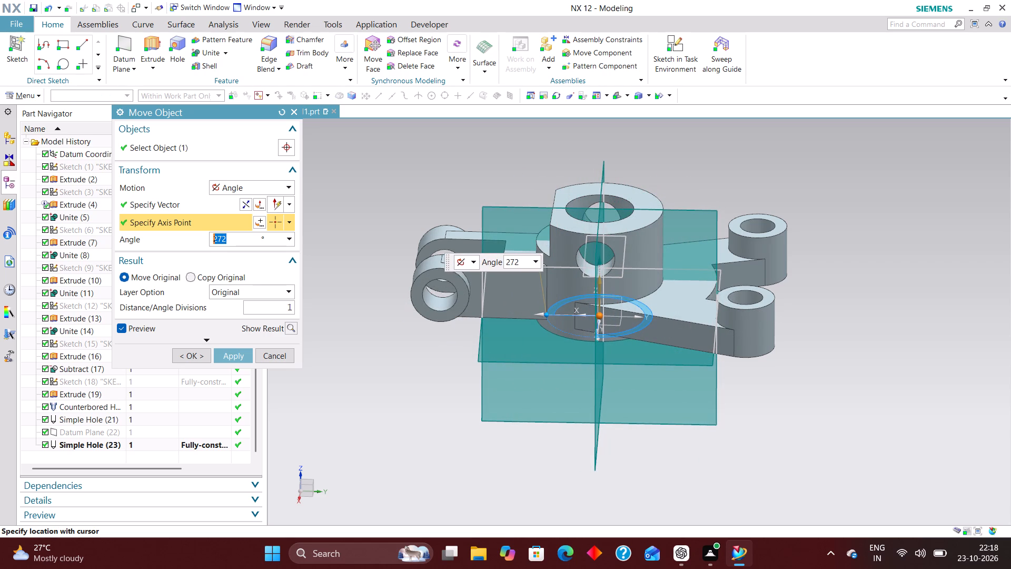
Set the sketch's rotation angle to 270°, apply the move and close the update report.
{"action": "right_click_drag", "start_coordinate": [793, 348], "coordinate": [626, 333]}
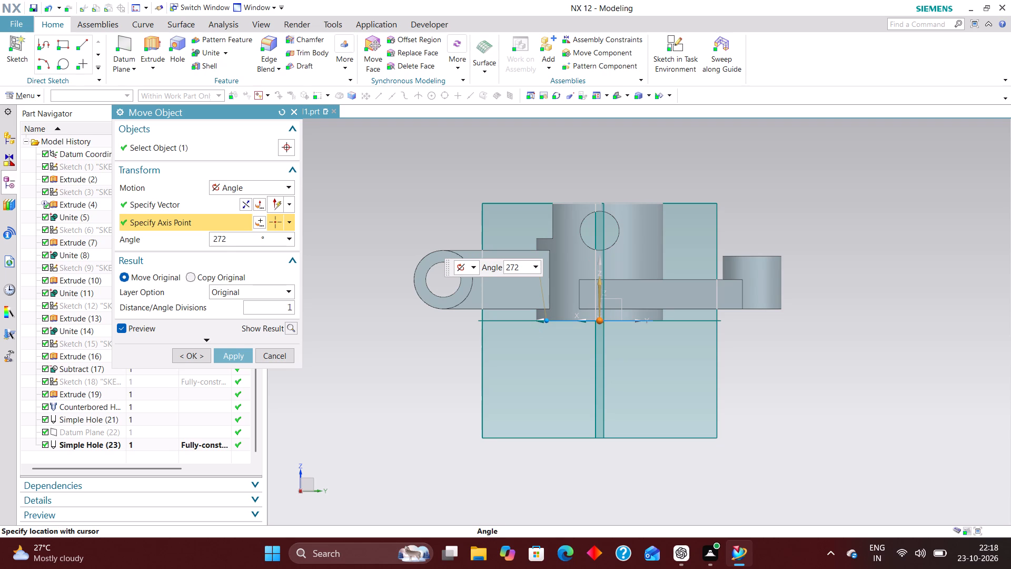
{"action": "middle_click_drag", "start_coordinate": [786, 182], "coordinate": [792, 228]}
{"action": "scroll", "coordinate": [792, 228], "scroll_direction": "up", "scroll_amount": 1}
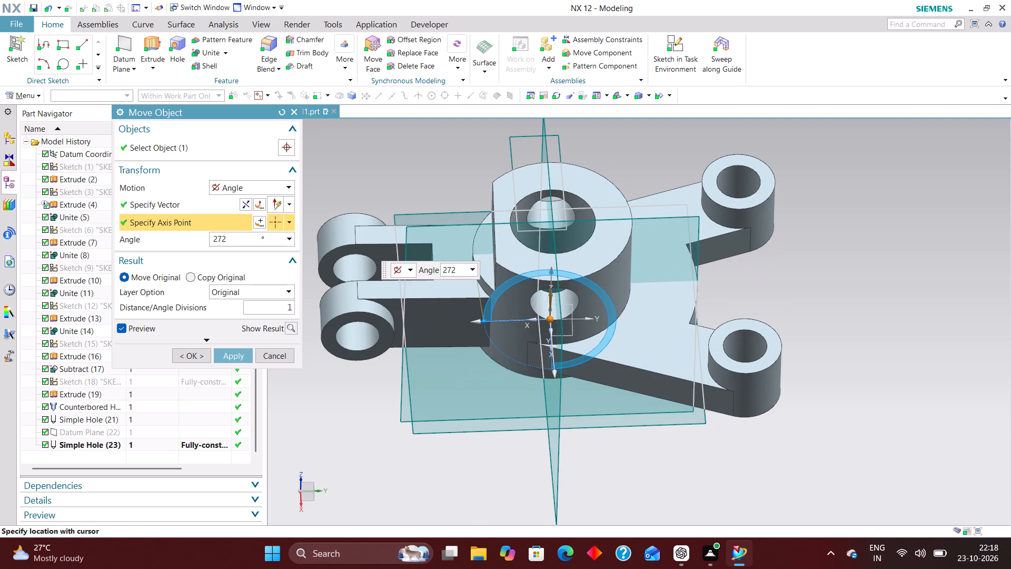
{"action": "left_click", "coordinate": [481, 322]}
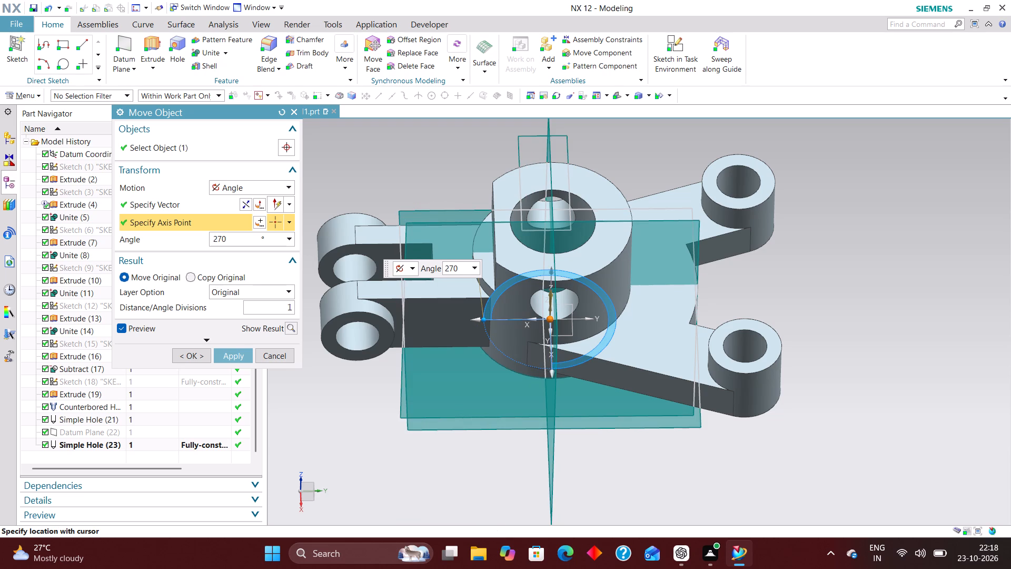
{"action": "left_click", "coordinate": [235, 358]}
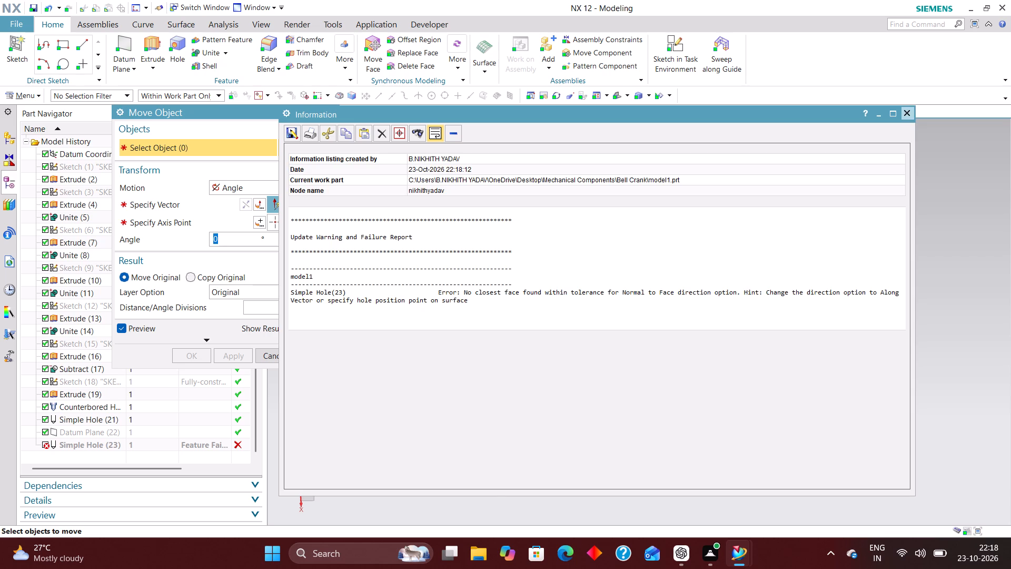
{"action": "left_click", "coordinate": [909, 118]}
Examine the moved bell crank's boss, arms and fork from below, the side and the isometric view, and close Move Object.
{"action": "scroll", "coordinate": [703, 312], "scroll_direction": "down", "scroll_amount": 3}
{"action": "middle_click_drag", "start_coordinate": [715, 340], "coordinate": [802, 313]}
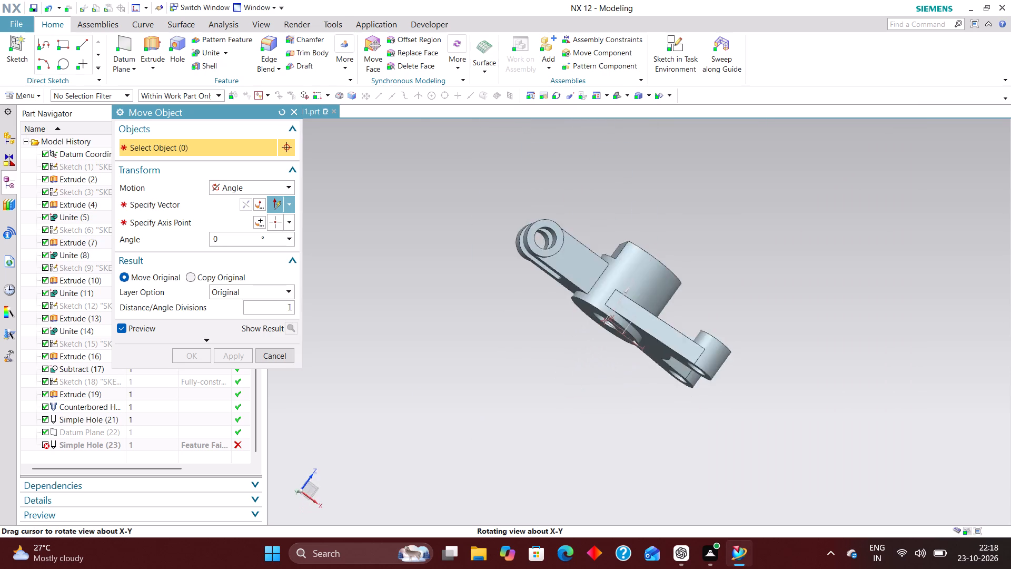
{"action": "middle_click_drag", "start_coordinate": [802, 313], "coordinate": [765, 411]}
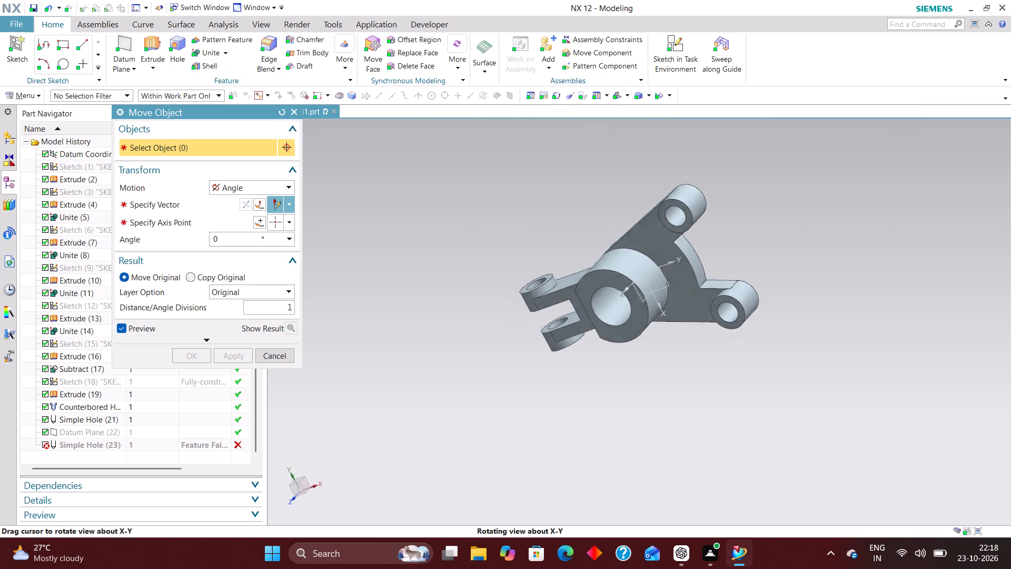
{"action": "middle_click_drag", "start_coordinate": [765, 411], "coordinate": [715, 426]}
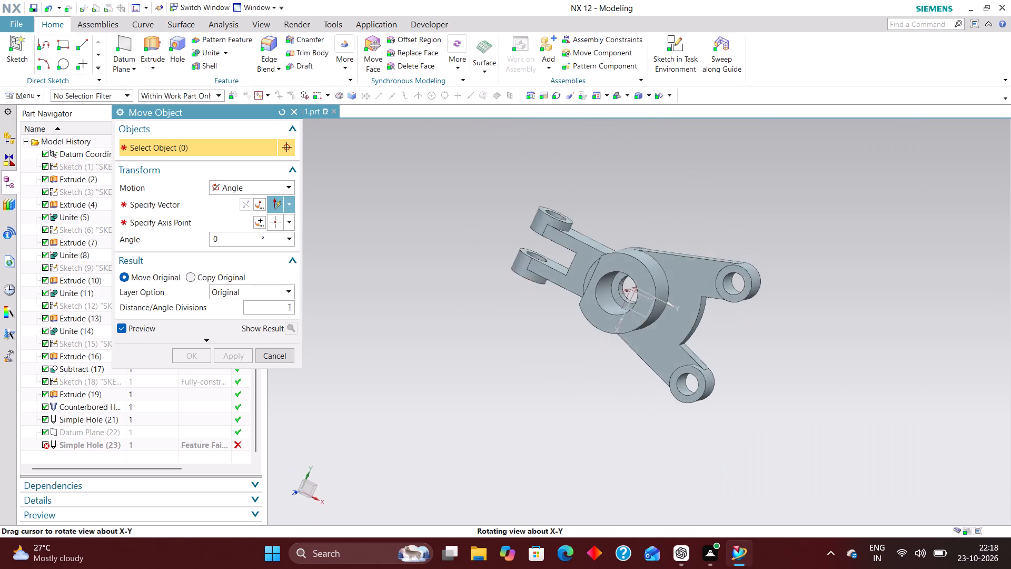
{"action": "middle_click_drag", "start_coordinate": [715, 426], "coordinate": [739, 364]}
{"action": "scroll", "coordinate": [739, 365], "scroll_direction": "up", "scroll_amount": 1}
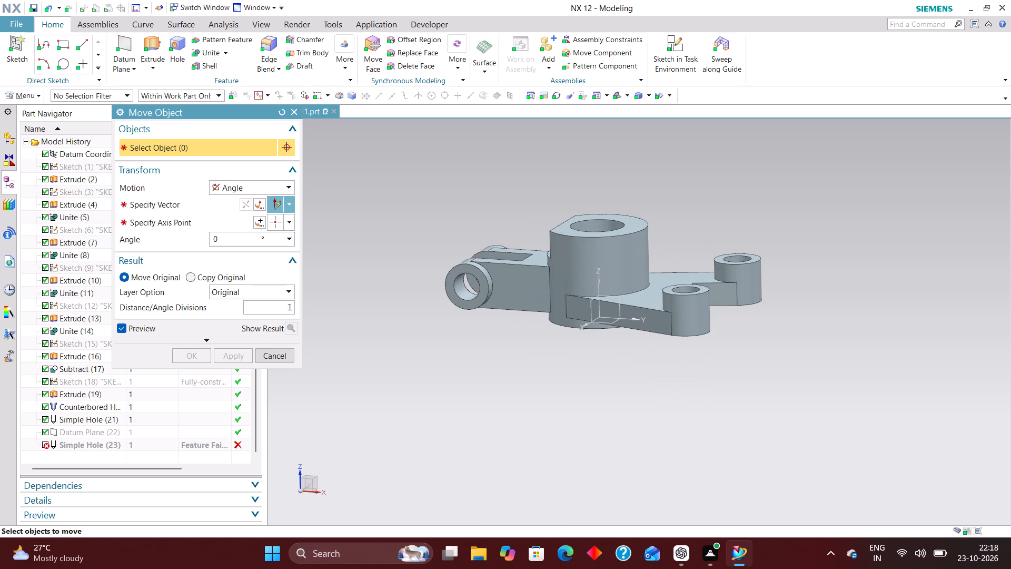
{"action": "key", "text": "End"}
{"action": "key", "text": "End"}
{"action": "left_click", "coordinate": [279, 361]}
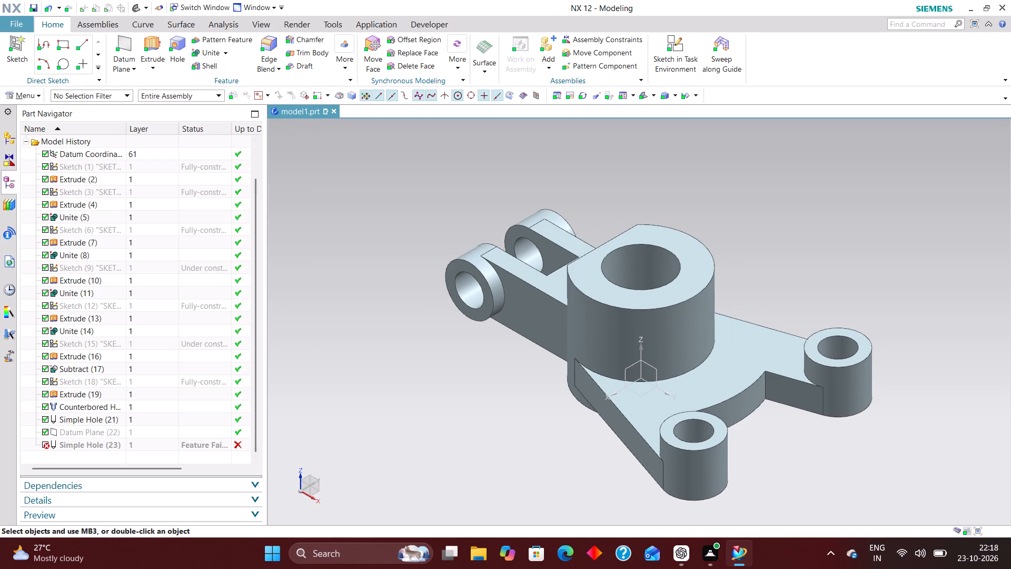
Delete the failed side hole feature, Simple Hole (23), from the model history.
{"action": "left_click", "coordinate": [132, 442]}
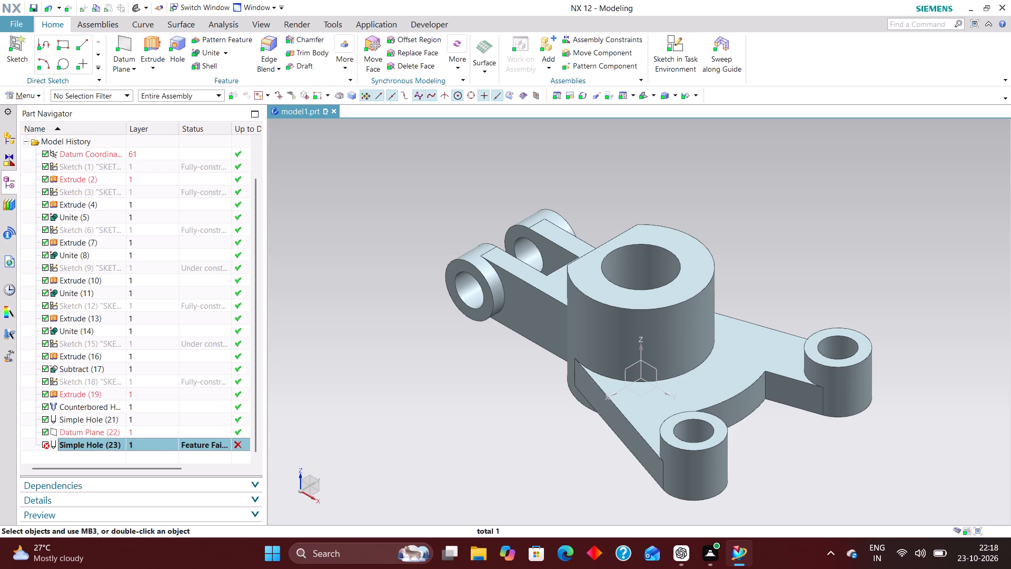
{"action": "right_click", "coordinate": [129, 443]}
{"action": "left_click", "coordinate": [204, 457]}
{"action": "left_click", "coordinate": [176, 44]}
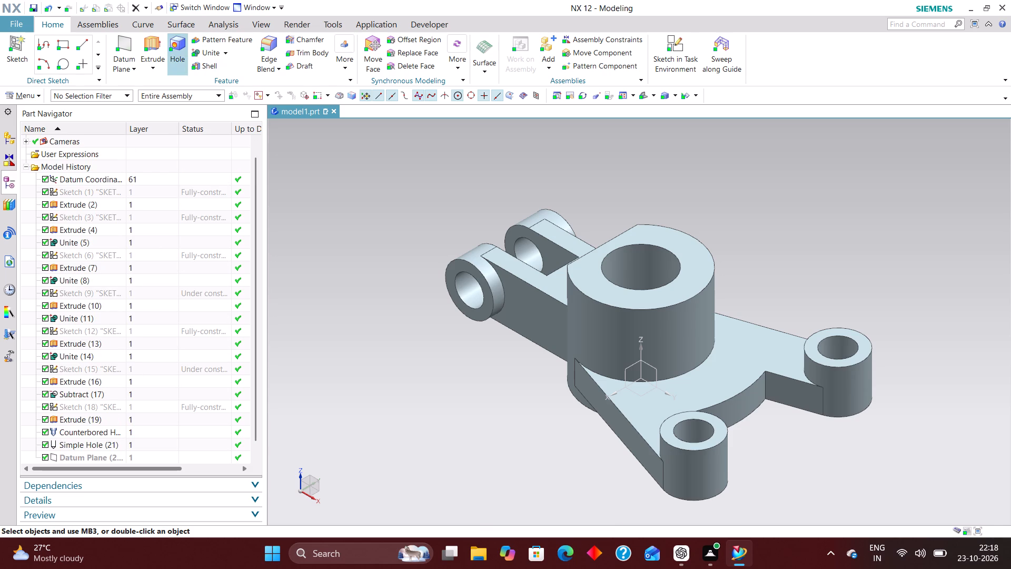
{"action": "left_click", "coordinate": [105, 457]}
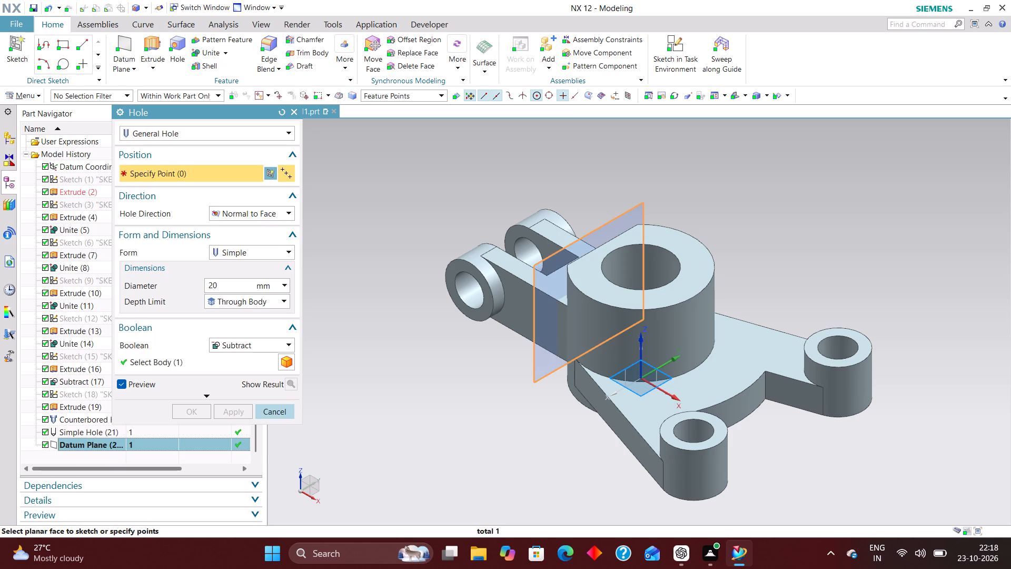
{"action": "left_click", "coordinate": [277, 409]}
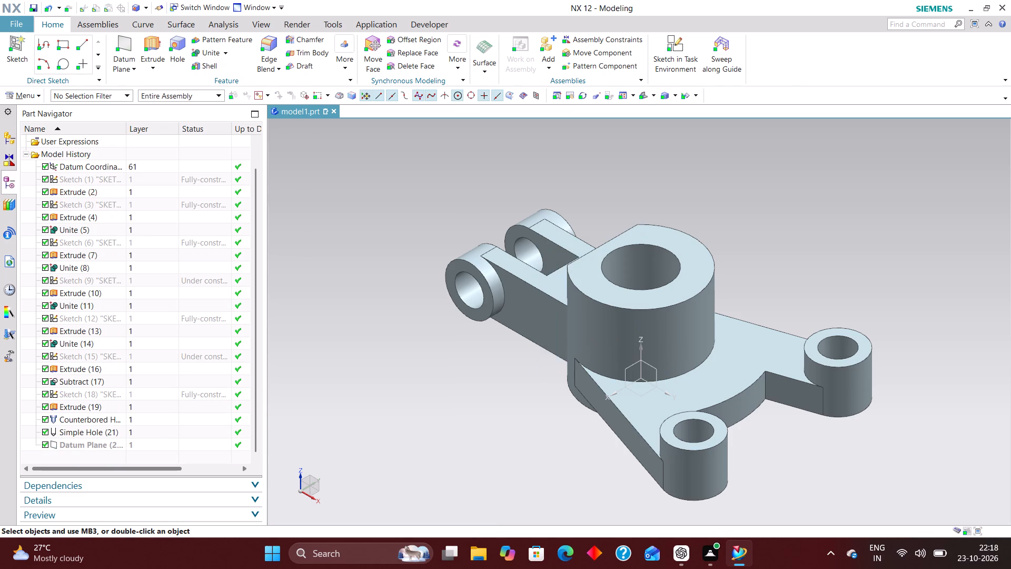
Delete the side hole's former placement plane, Datum Plane (22), from the model history.
{"action": "left_click", "coordinate": [150, 443]}
{"action": "right_click", "coordinate": [150, 443]}
{"action": "left_click", "coordinate": [225, 455]}
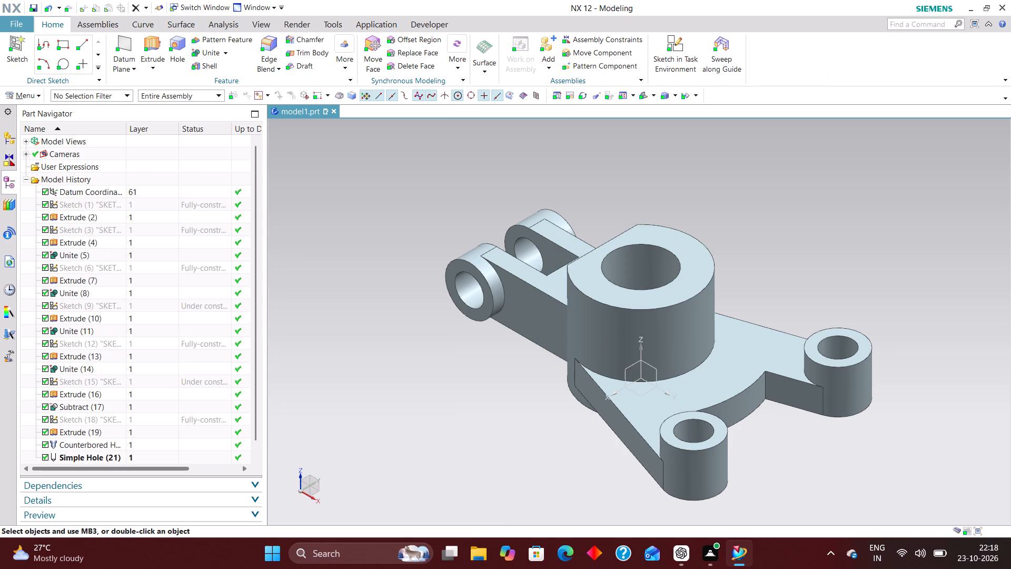
Define an inferred datum plane tangent to the boss's cylindrical outer face.
{"action": "left_click", "coordinate": [120, 50]}
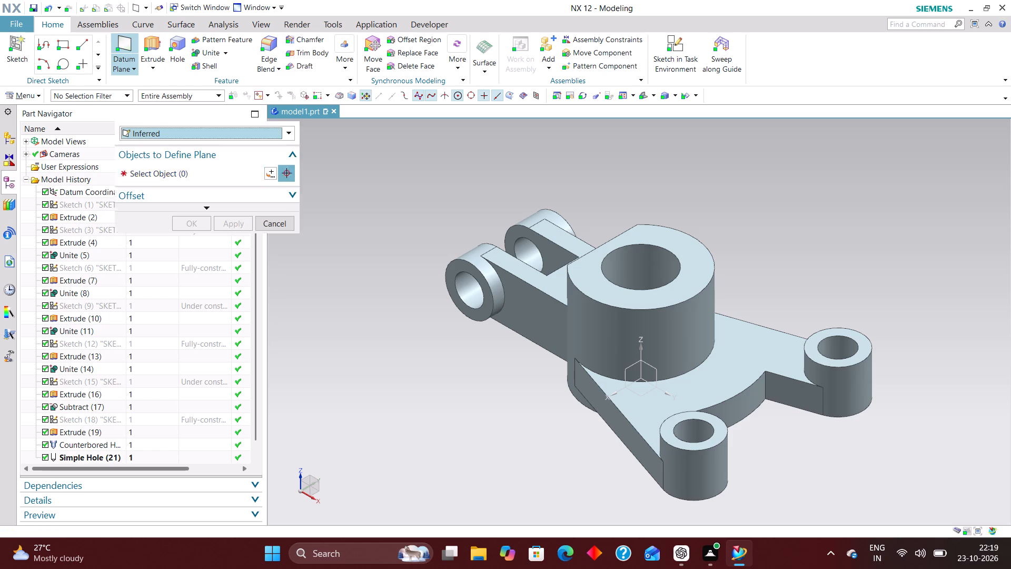
{"action": "left_click", "coordinate": [588, 326]}
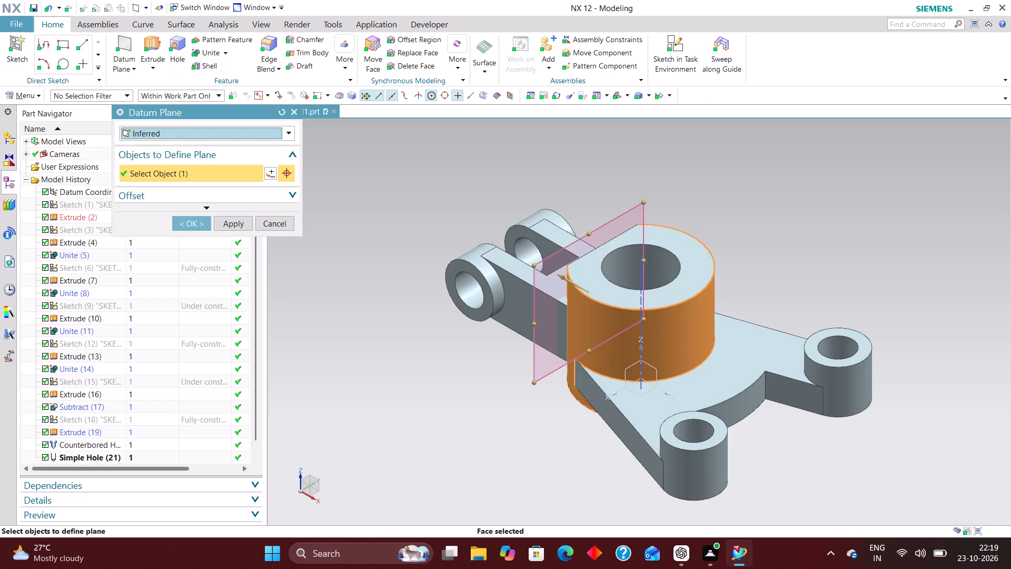
{"action": "middle_click_drag", "start_coordinate": [685, 356], "coordinate": [730, 348]}
{"action": "middle_click_drag", "start_coordinate": [730, 348], "coordinate": [722, 348]}
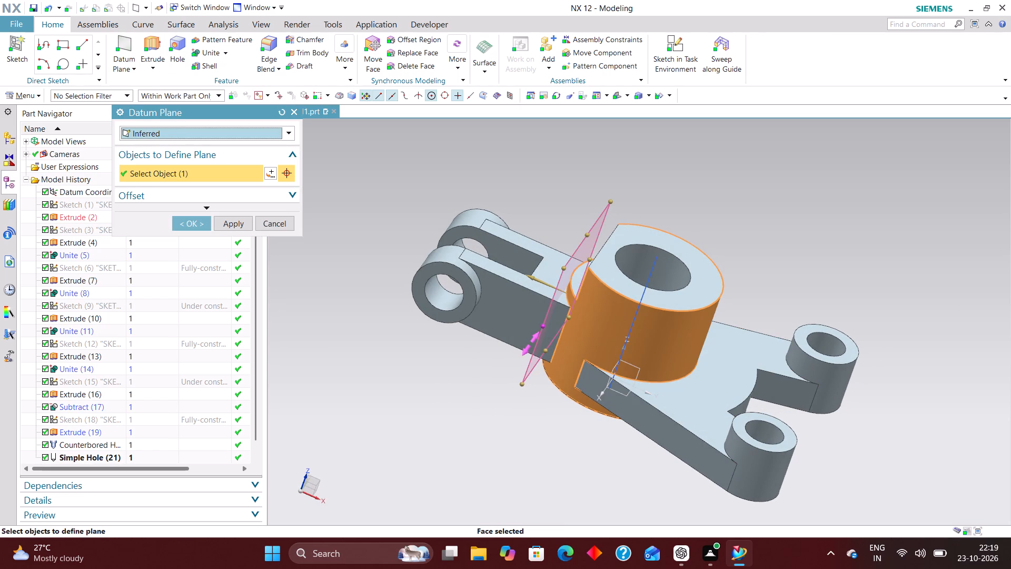
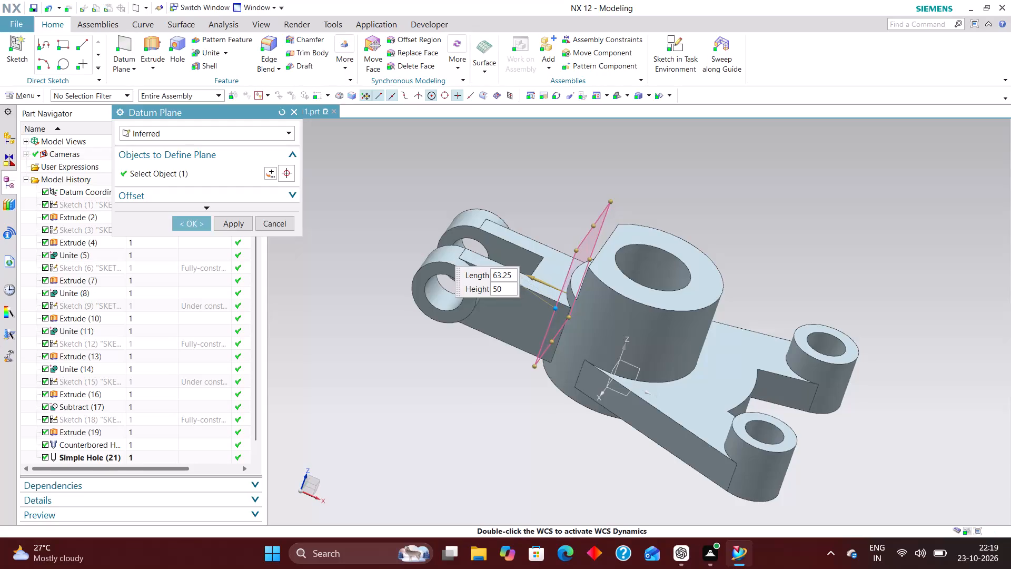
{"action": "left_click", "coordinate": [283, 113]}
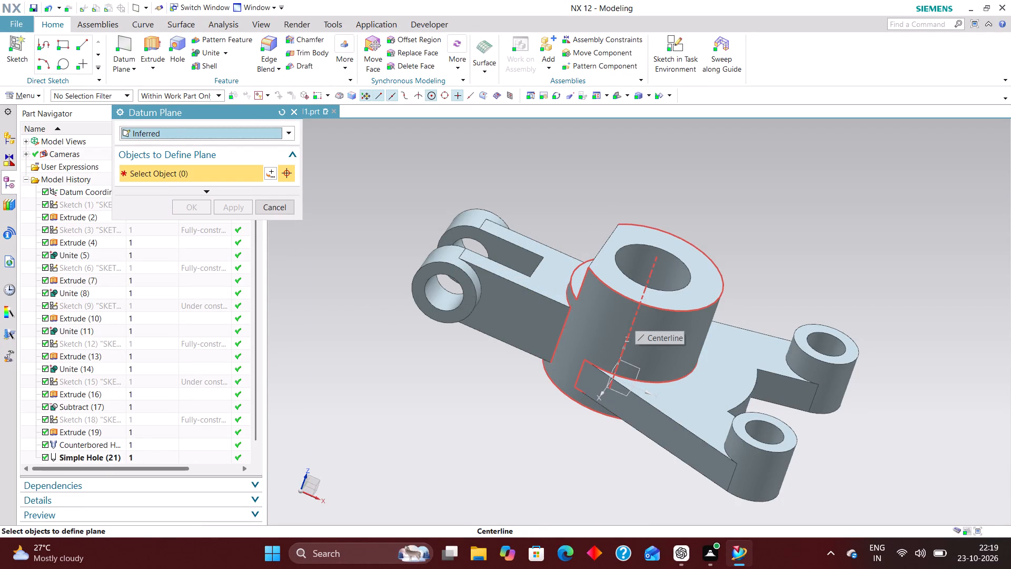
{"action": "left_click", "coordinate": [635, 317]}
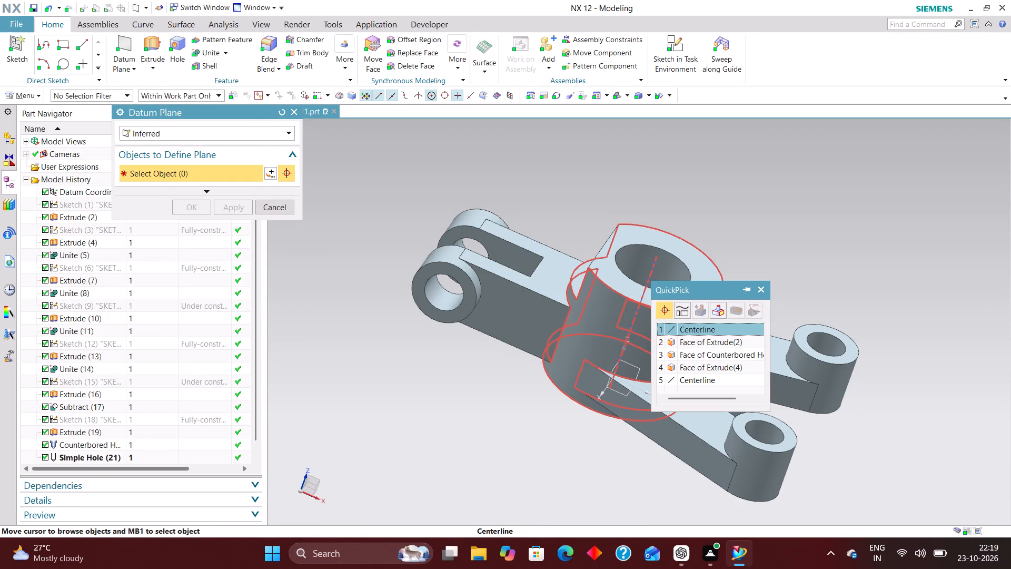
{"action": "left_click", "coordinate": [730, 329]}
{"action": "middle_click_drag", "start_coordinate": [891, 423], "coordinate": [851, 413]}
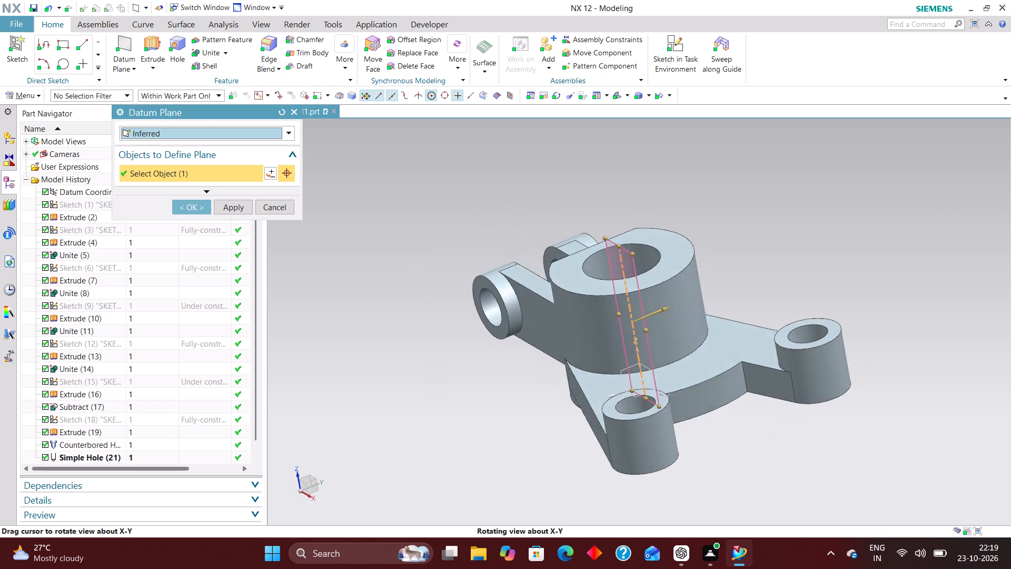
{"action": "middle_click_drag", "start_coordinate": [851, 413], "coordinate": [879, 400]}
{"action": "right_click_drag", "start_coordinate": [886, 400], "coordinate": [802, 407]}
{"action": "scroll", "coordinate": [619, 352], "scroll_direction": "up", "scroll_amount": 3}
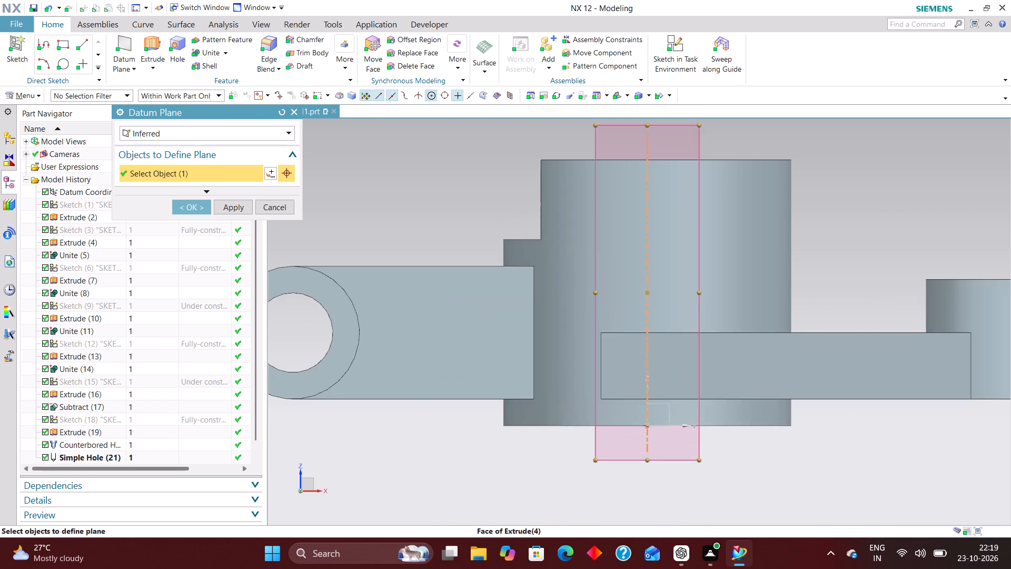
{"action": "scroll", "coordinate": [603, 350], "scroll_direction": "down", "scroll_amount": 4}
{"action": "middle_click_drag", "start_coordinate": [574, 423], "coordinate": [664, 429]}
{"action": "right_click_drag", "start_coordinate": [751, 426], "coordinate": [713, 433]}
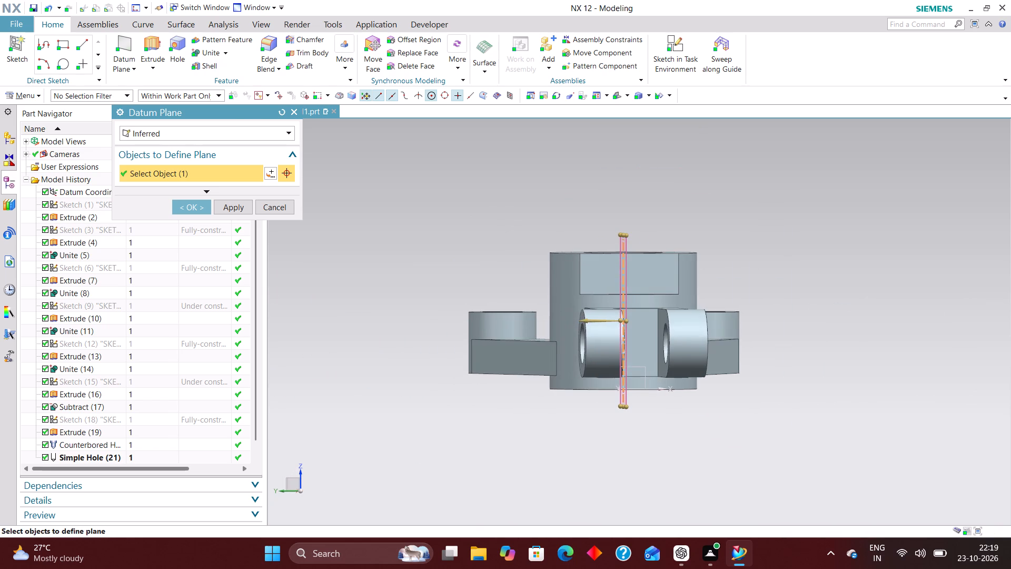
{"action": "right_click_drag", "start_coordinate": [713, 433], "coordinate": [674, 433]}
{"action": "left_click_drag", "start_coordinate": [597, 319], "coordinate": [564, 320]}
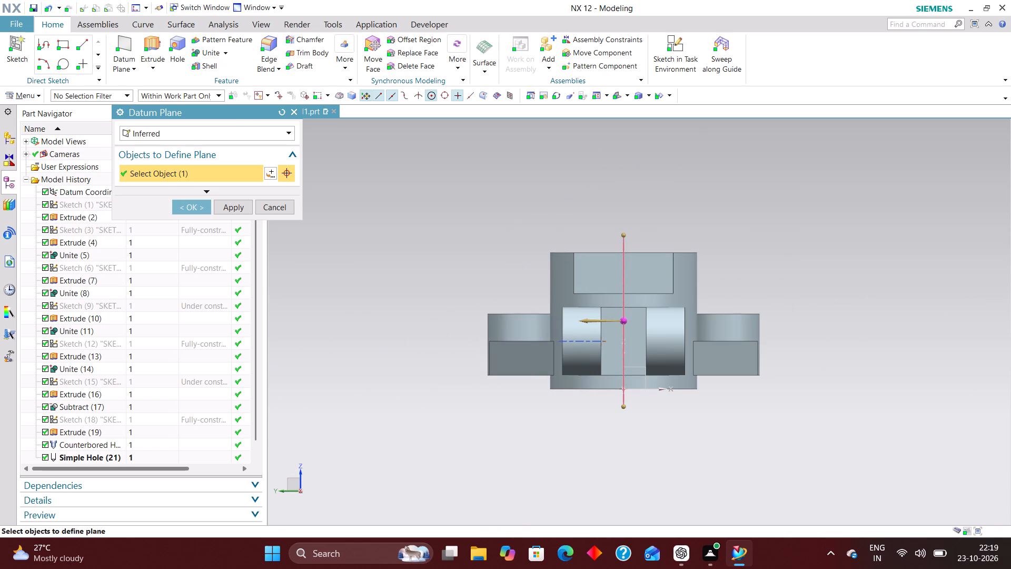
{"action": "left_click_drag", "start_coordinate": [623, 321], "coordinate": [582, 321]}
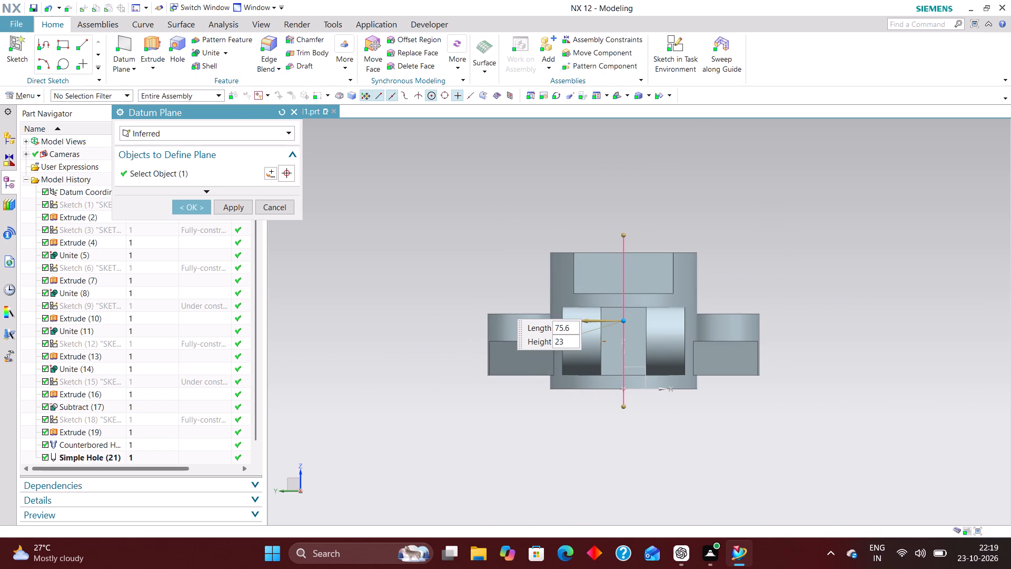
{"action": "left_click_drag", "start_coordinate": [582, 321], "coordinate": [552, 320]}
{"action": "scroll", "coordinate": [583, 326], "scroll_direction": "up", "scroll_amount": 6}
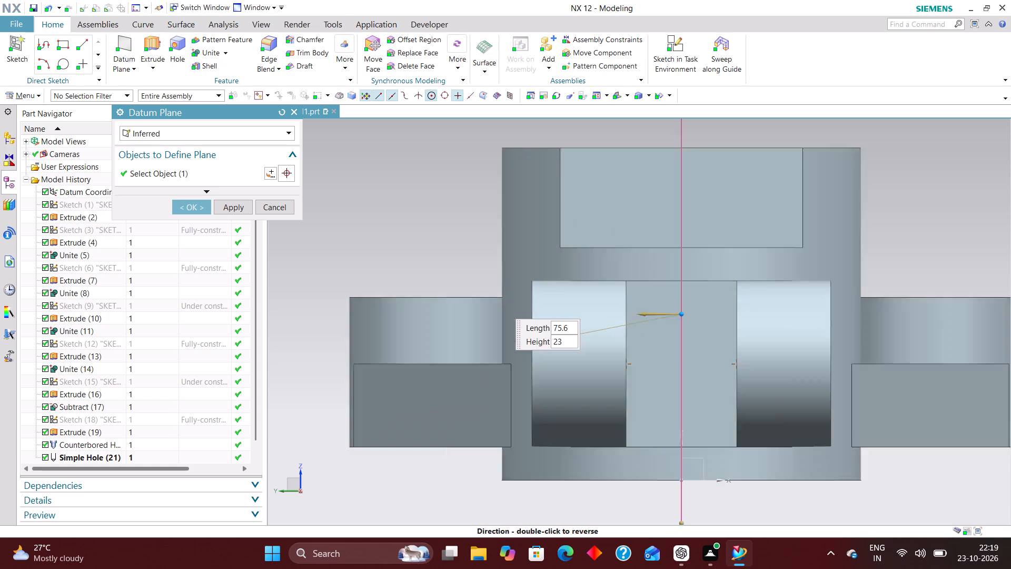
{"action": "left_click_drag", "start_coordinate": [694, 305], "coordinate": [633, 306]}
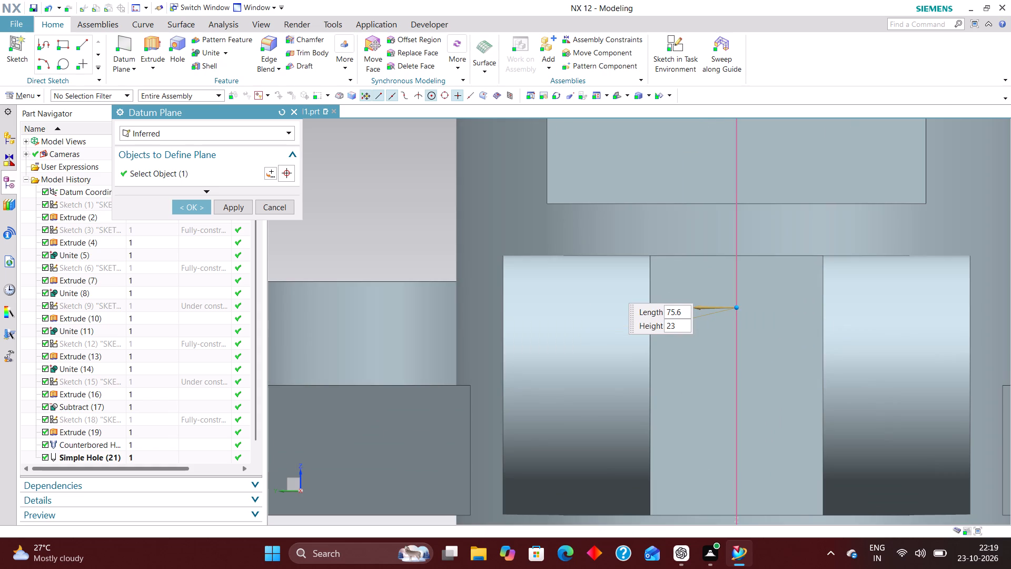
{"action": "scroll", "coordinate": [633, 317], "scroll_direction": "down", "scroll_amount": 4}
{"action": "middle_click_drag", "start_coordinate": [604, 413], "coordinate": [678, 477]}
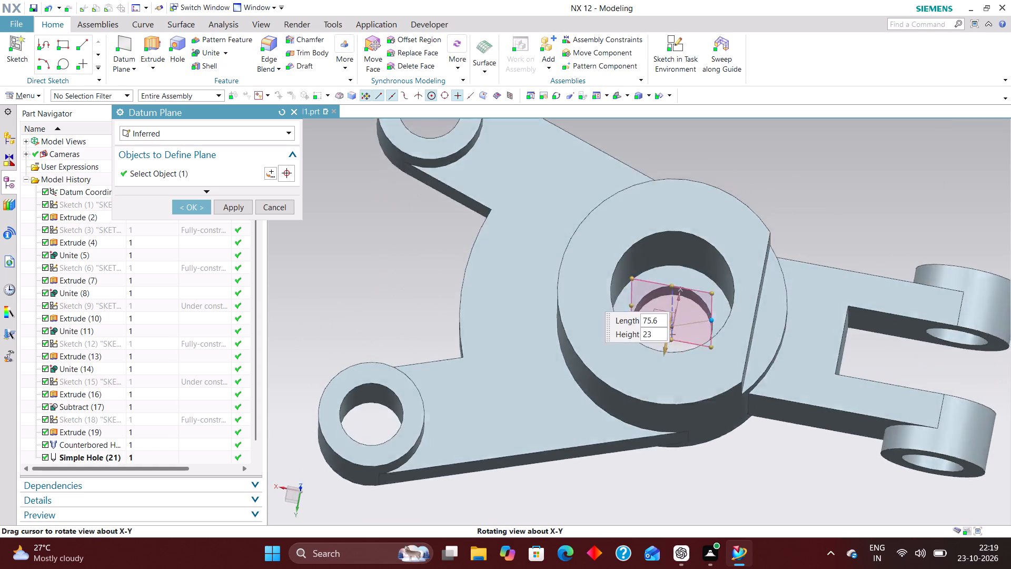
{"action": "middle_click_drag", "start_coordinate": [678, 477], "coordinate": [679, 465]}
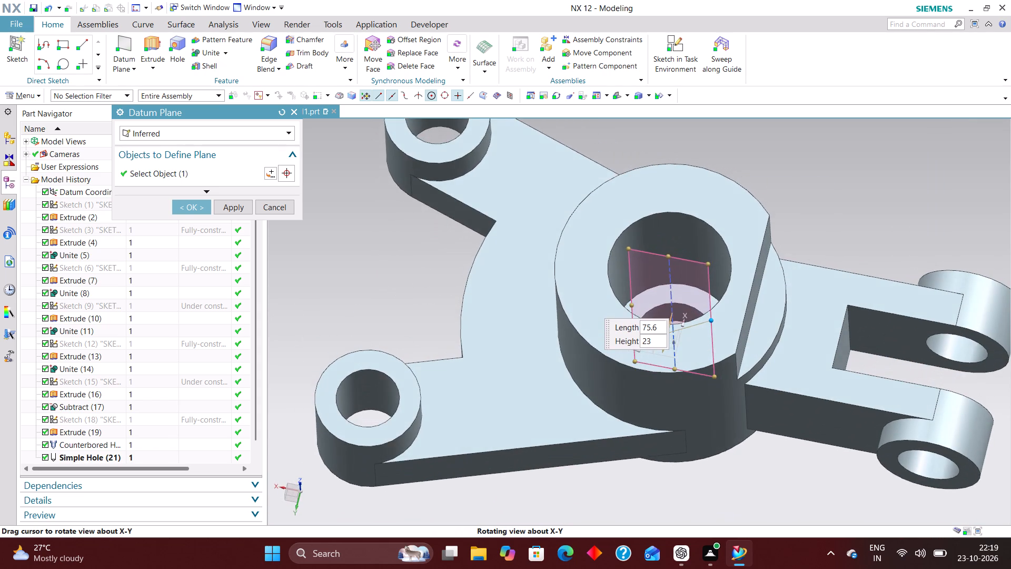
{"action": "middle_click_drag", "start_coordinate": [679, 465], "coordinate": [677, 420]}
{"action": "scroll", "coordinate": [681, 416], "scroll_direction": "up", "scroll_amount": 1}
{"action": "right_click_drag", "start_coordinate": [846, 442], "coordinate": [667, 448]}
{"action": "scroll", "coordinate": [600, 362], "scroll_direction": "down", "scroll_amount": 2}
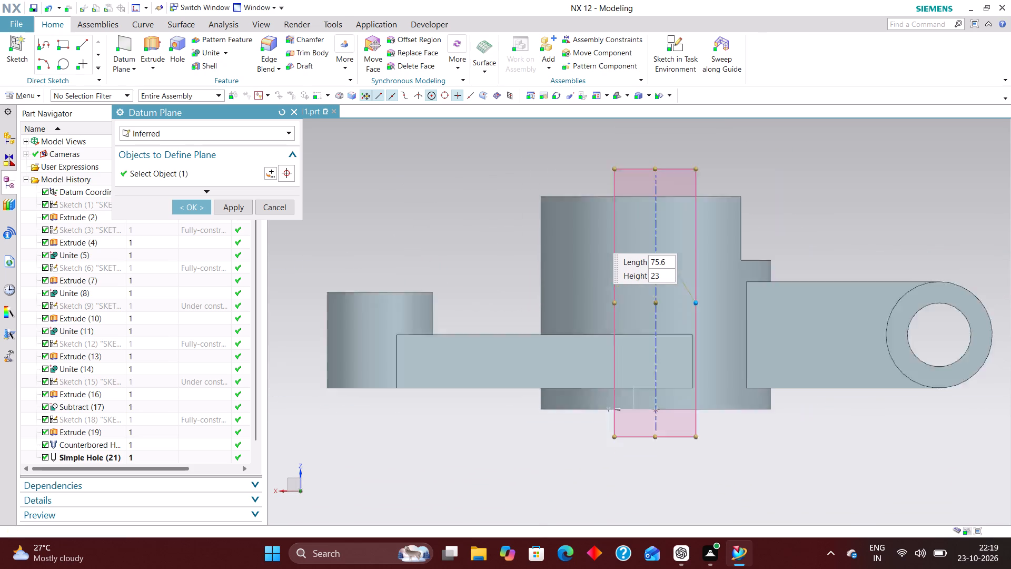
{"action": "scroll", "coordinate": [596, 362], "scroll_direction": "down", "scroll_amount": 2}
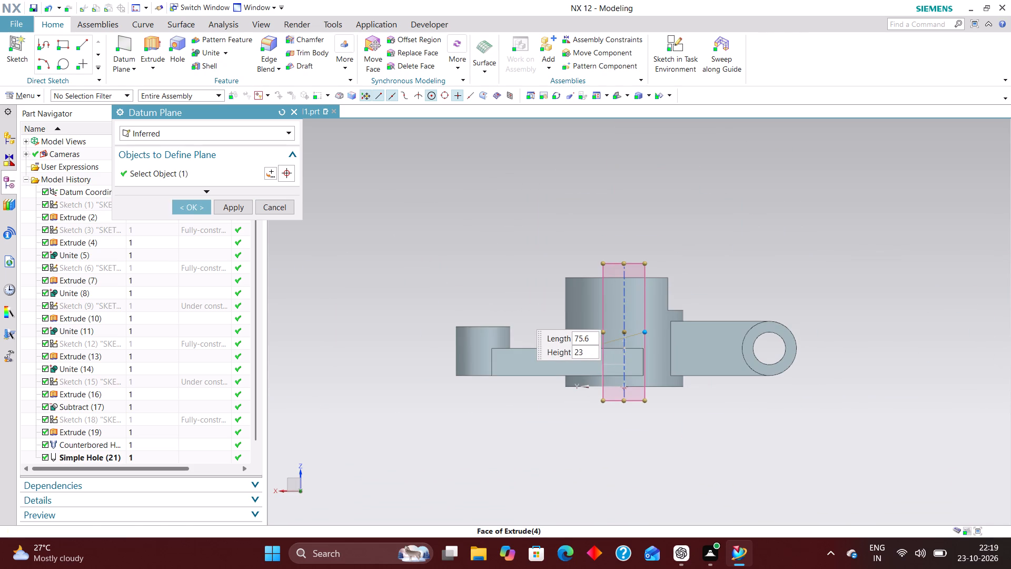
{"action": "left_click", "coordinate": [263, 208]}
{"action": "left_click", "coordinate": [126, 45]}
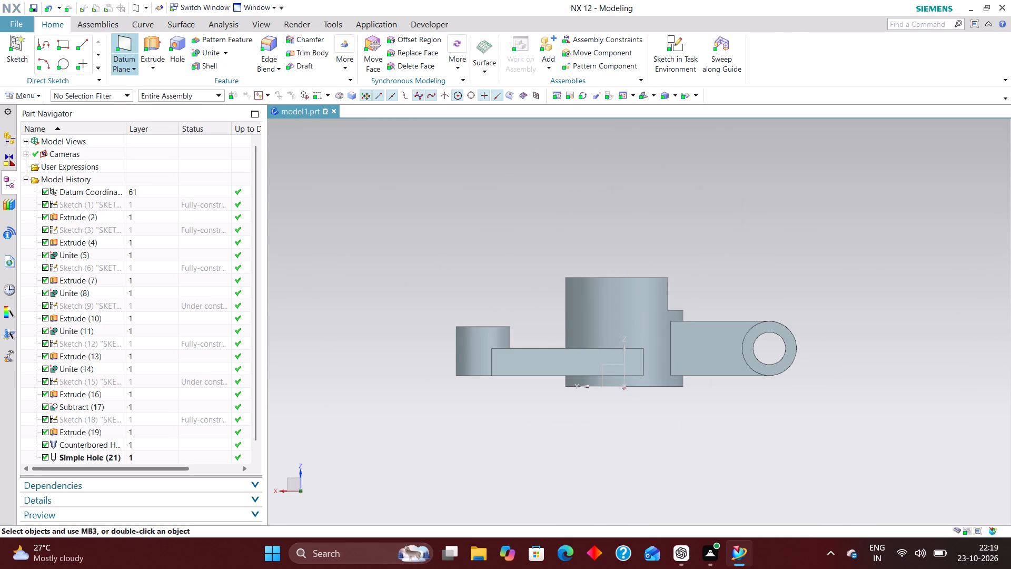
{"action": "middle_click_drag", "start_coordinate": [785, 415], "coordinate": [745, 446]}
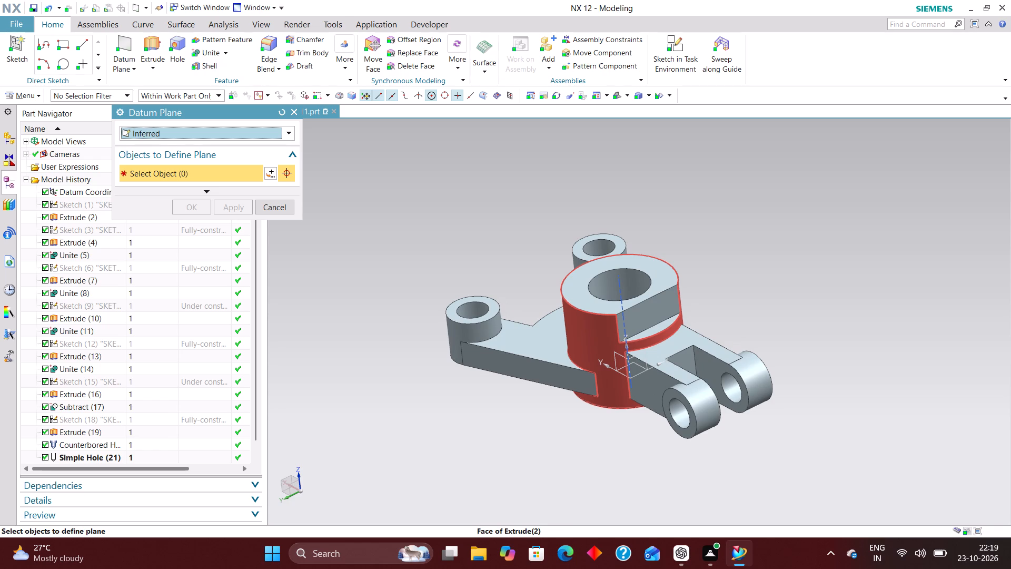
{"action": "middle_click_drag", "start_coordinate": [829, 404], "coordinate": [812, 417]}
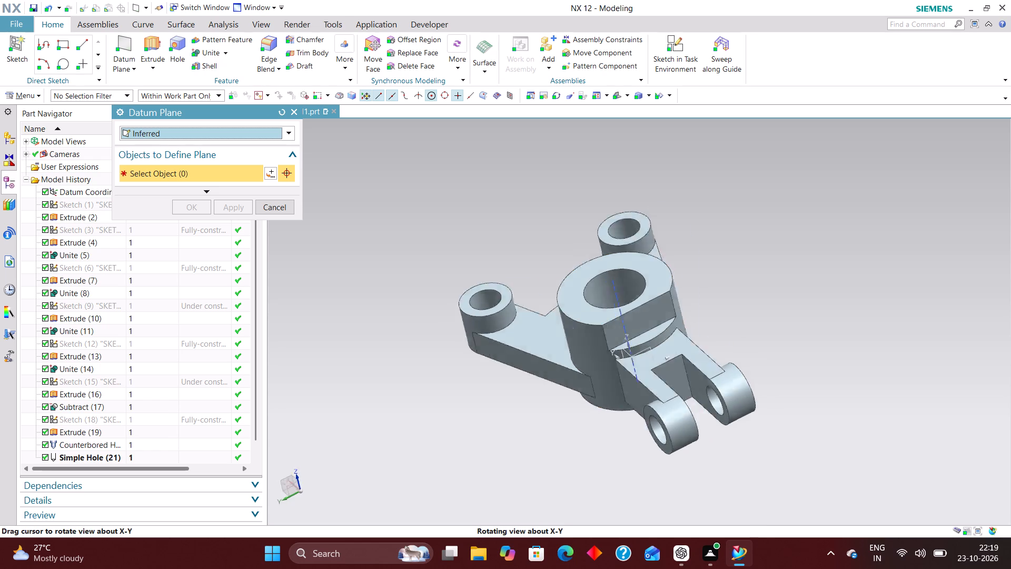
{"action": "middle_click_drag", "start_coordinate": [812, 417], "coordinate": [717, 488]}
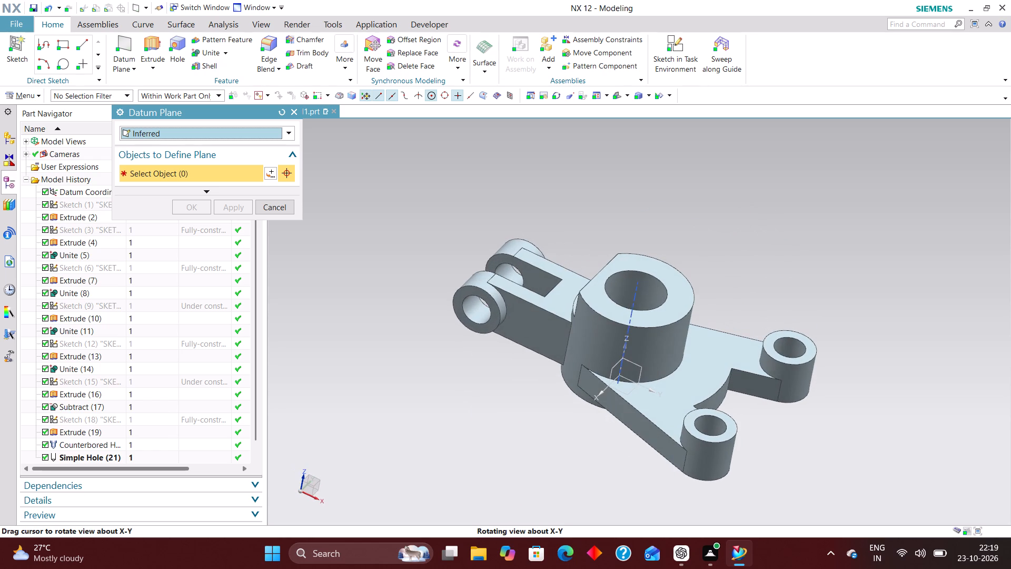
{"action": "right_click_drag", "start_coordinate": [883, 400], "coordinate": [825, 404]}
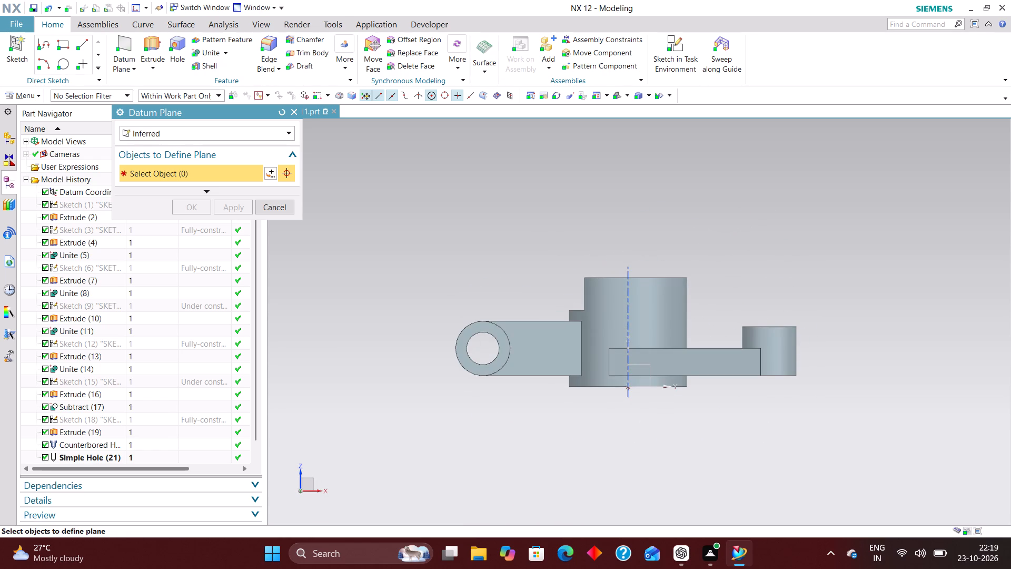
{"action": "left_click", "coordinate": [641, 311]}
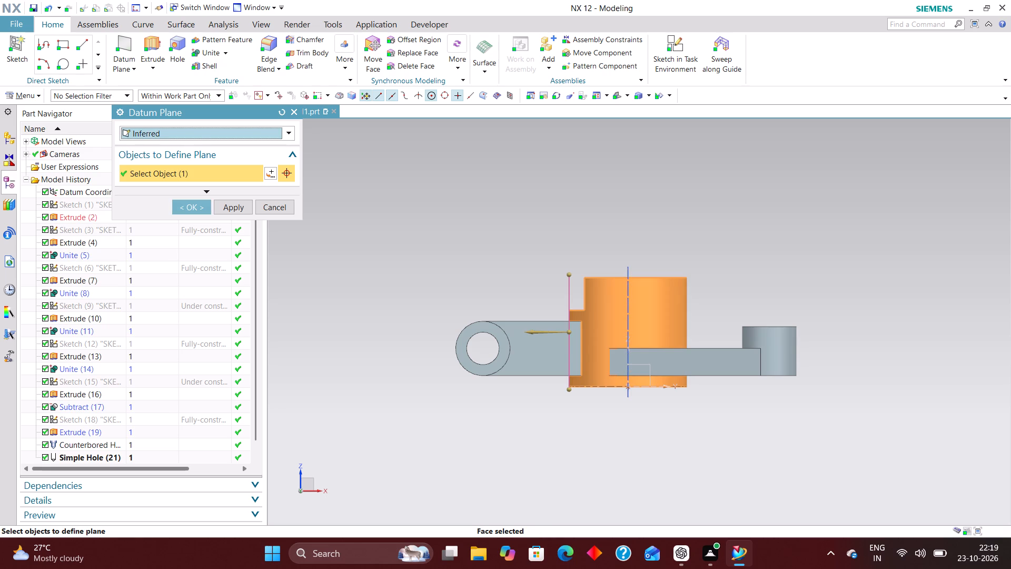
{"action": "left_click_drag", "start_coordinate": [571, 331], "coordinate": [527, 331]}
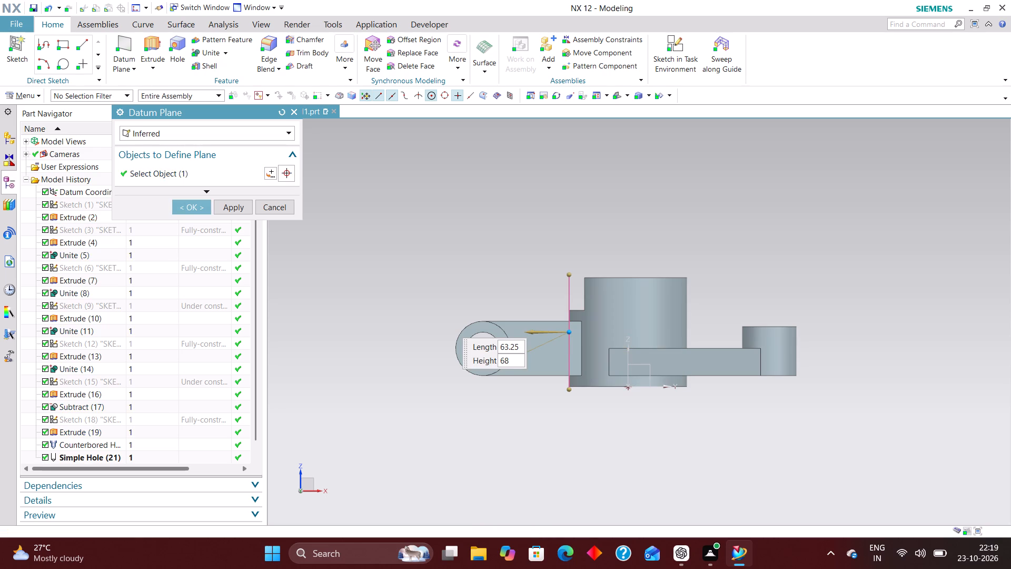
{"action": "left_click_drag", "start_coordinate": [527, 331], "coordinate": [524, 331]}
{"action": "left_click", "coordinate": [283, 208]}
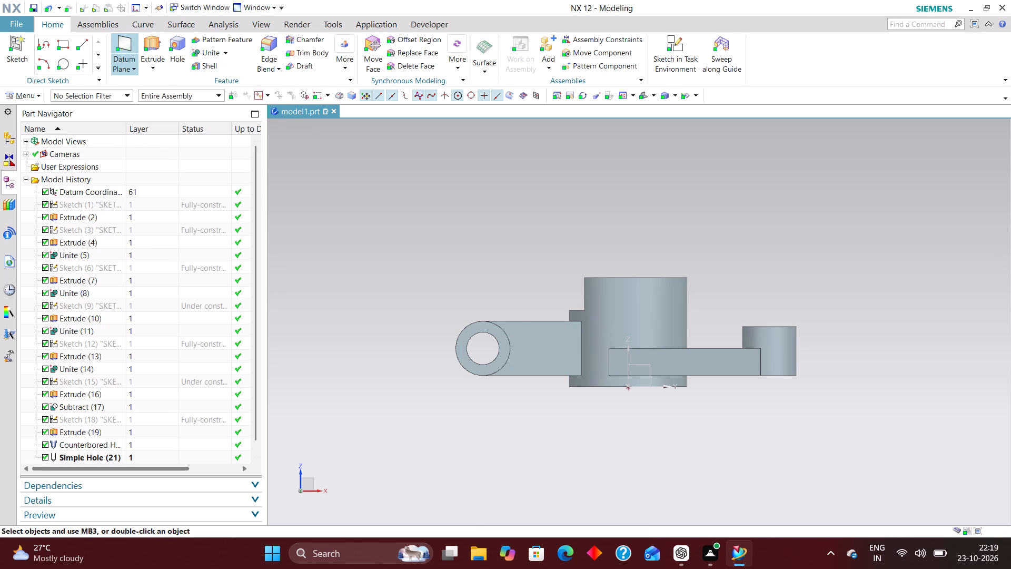
Define an At Distance datum plane from the datum coordinate system's XZ plane, offset 40 mm towards the boss's side.
{"action": "left_click", "coordinate": [117, 40]}
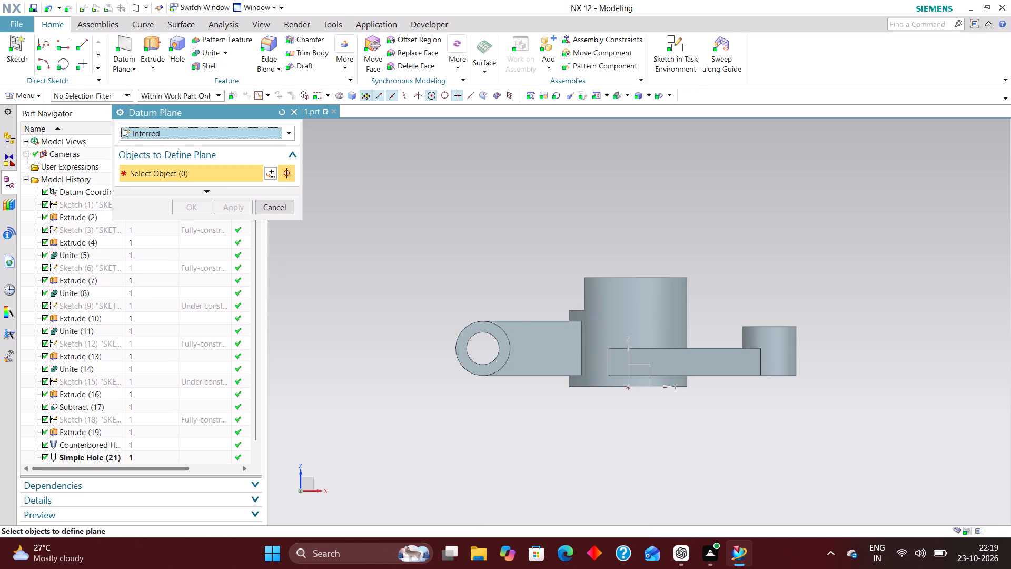
{"action": "left_click", "coordinate": [288, 130]}
{"action": "middle_click_drag", "start_coordinate": [840, 284], "coordinate": [840, 286]}
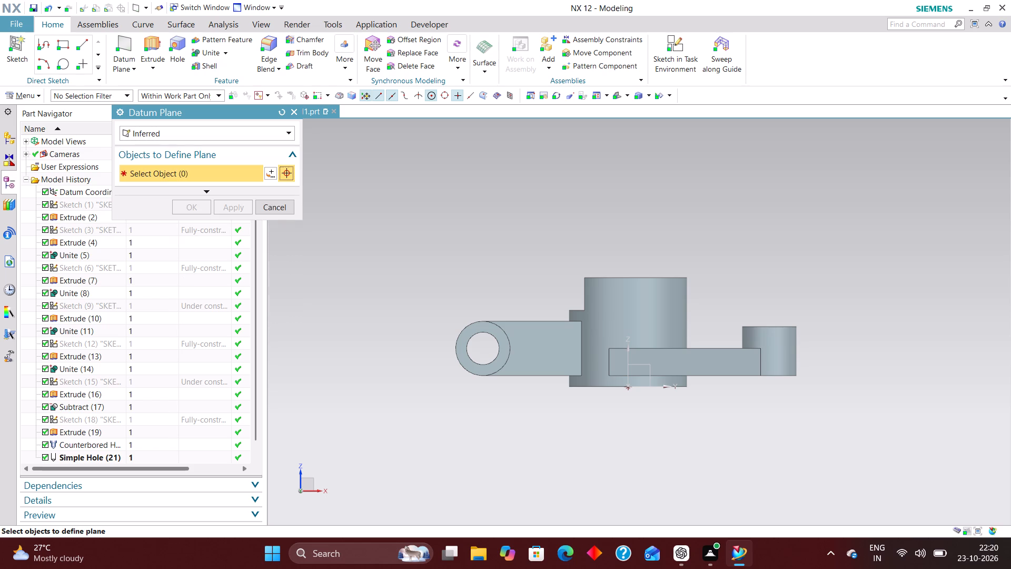
{"action": "middle_click_drag", "start_coordinate": [840, 286], "coordinate": [771, 365]}
{"action": "left_click", "coordinate": [215, 136]}
{"action": "left_click", "coordinate": [191, 161]}
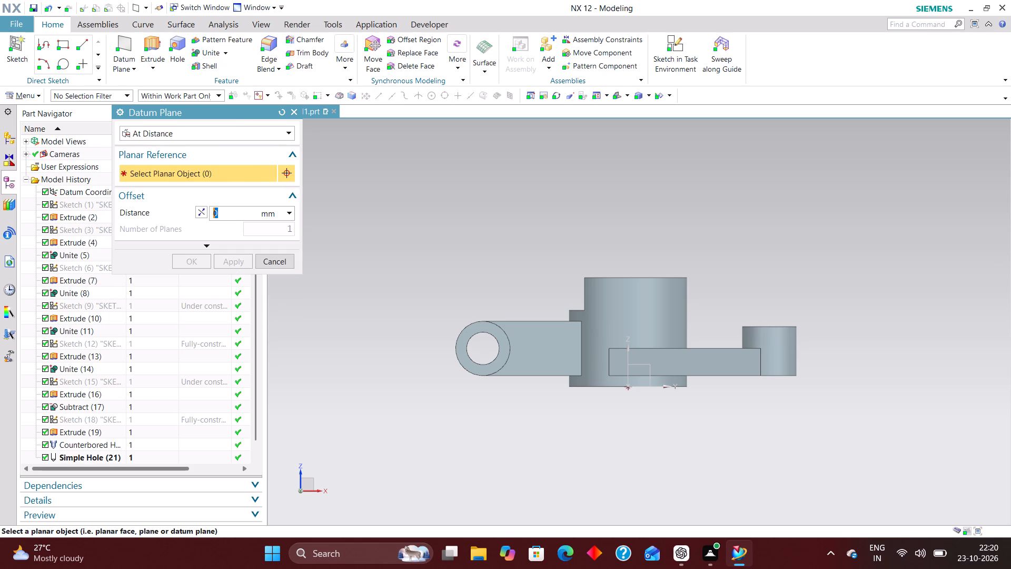
{"action": "middle_click_drag", "start_coordinate": [926, 350], "coordinate": [881, 400]}
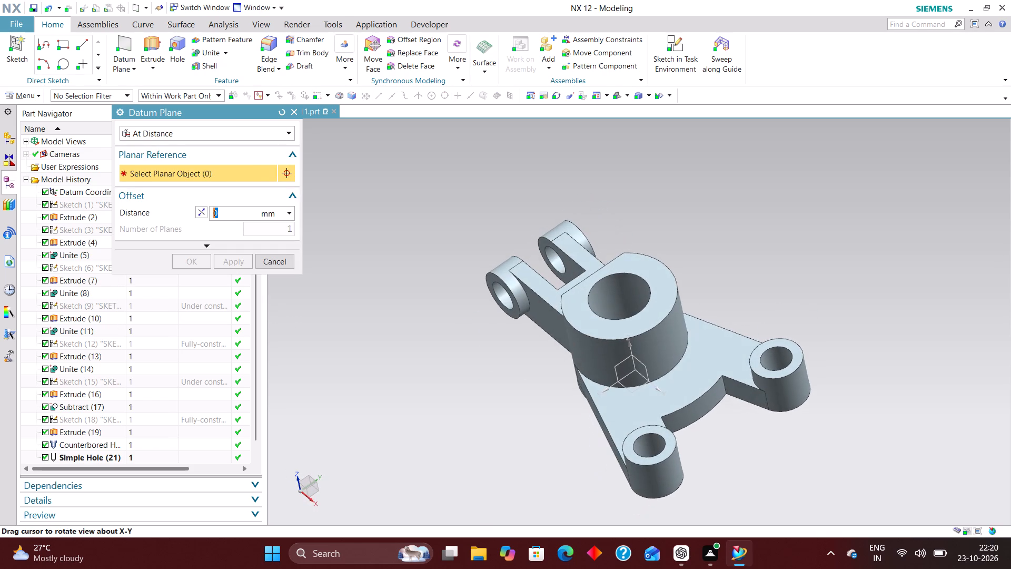
{"action": "left_click", "coordinate": [646, 368]}
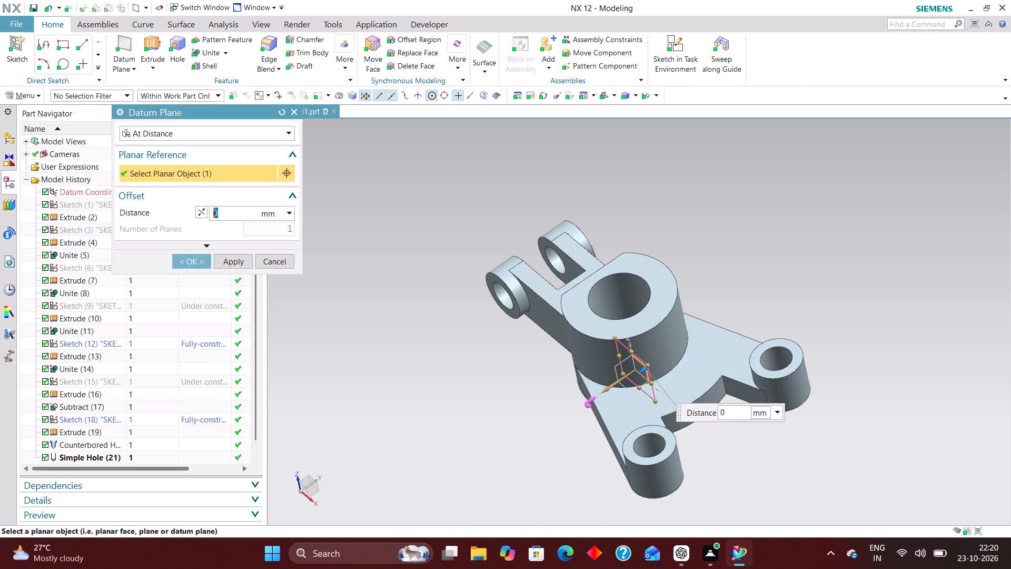
{"action": "left_click_drag", "start_coordinate": [611, 381], "coordinate": [584, 398]}
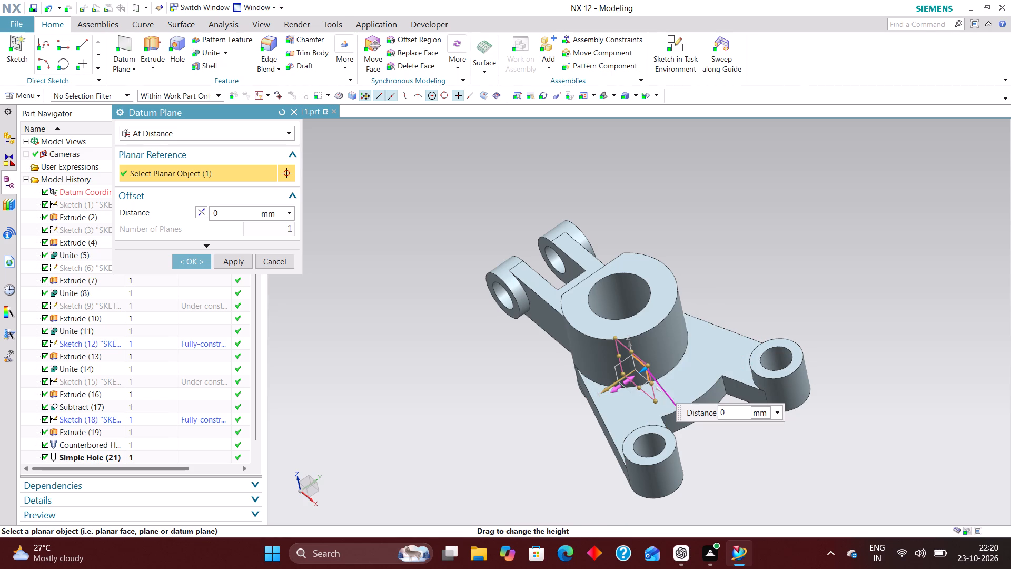
{"action": "left_click_drag", "start_coordinate": [643, 373], "coordinate": [579, 400]}
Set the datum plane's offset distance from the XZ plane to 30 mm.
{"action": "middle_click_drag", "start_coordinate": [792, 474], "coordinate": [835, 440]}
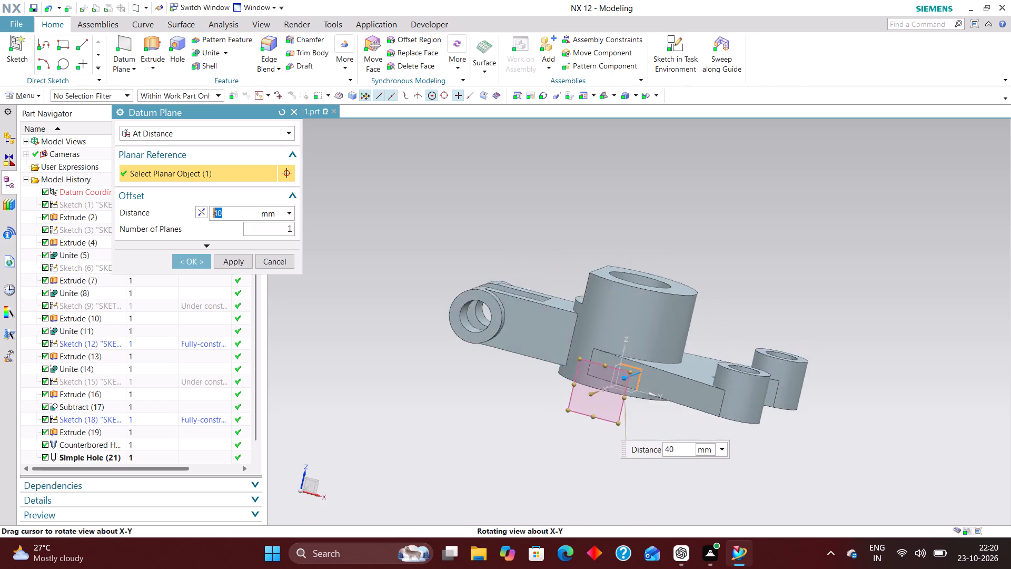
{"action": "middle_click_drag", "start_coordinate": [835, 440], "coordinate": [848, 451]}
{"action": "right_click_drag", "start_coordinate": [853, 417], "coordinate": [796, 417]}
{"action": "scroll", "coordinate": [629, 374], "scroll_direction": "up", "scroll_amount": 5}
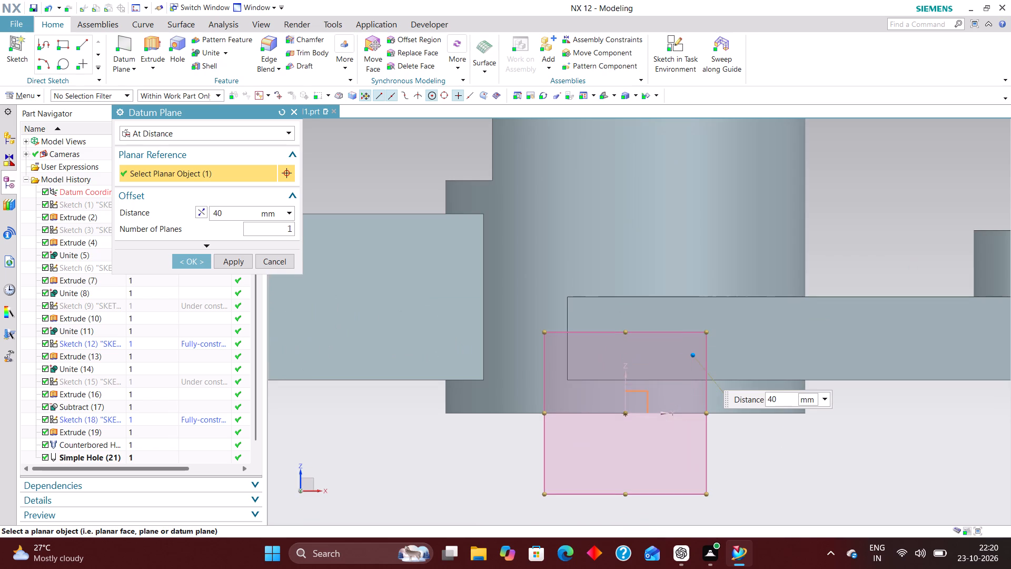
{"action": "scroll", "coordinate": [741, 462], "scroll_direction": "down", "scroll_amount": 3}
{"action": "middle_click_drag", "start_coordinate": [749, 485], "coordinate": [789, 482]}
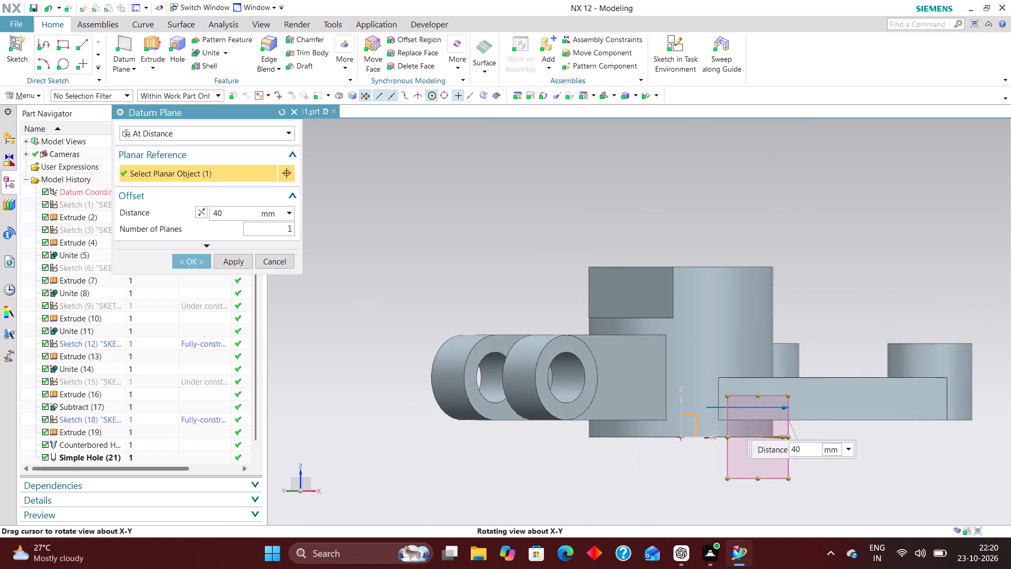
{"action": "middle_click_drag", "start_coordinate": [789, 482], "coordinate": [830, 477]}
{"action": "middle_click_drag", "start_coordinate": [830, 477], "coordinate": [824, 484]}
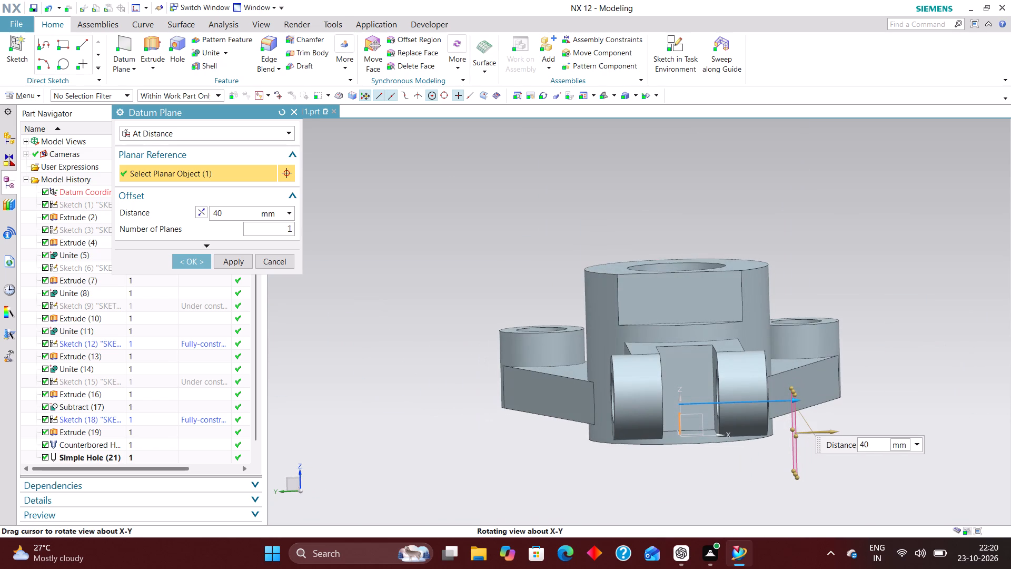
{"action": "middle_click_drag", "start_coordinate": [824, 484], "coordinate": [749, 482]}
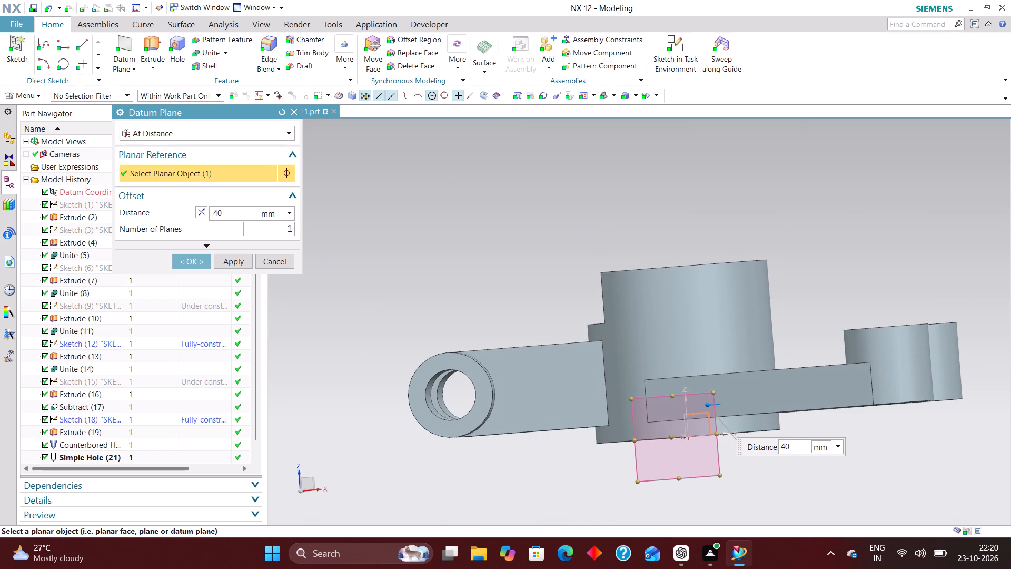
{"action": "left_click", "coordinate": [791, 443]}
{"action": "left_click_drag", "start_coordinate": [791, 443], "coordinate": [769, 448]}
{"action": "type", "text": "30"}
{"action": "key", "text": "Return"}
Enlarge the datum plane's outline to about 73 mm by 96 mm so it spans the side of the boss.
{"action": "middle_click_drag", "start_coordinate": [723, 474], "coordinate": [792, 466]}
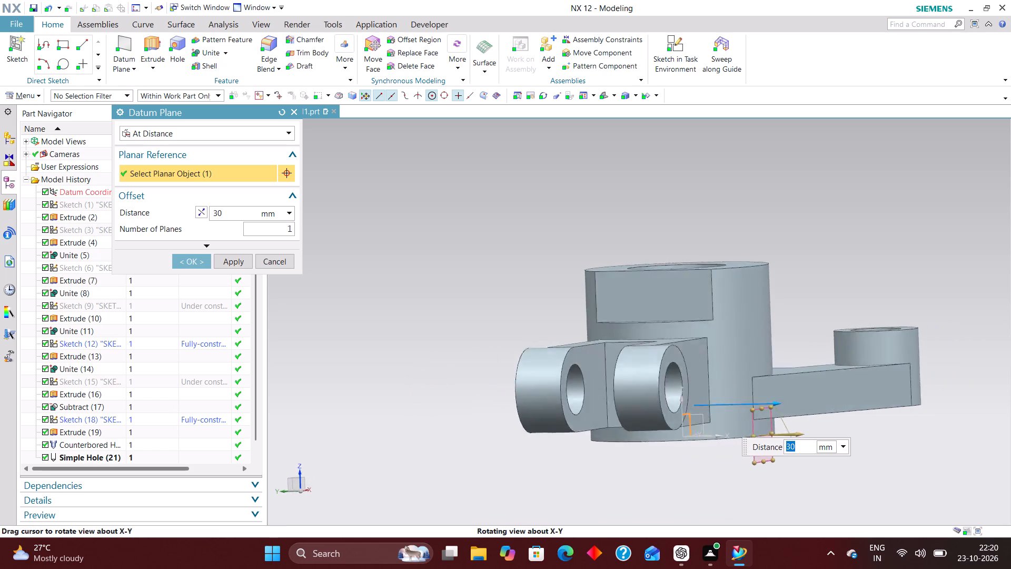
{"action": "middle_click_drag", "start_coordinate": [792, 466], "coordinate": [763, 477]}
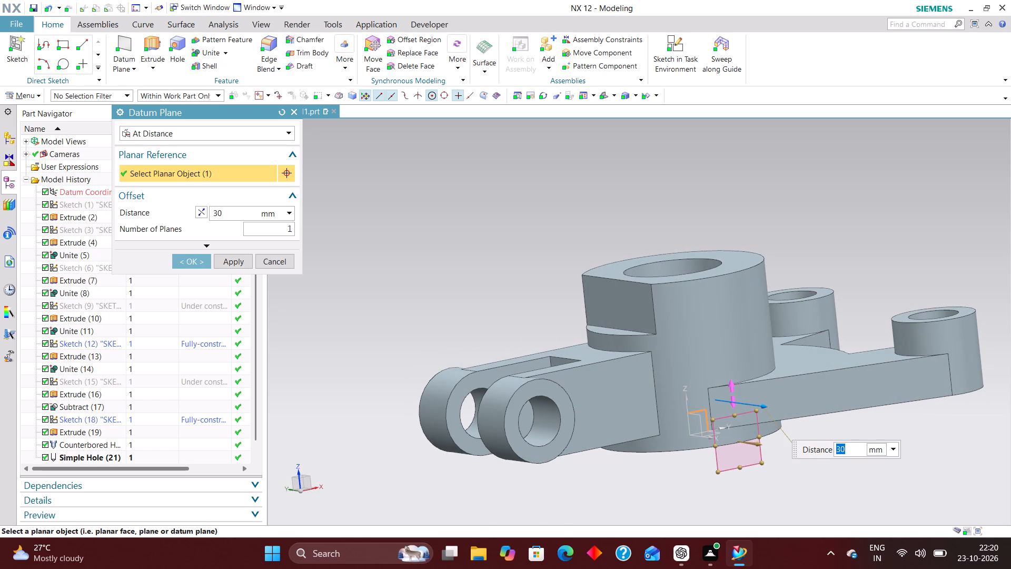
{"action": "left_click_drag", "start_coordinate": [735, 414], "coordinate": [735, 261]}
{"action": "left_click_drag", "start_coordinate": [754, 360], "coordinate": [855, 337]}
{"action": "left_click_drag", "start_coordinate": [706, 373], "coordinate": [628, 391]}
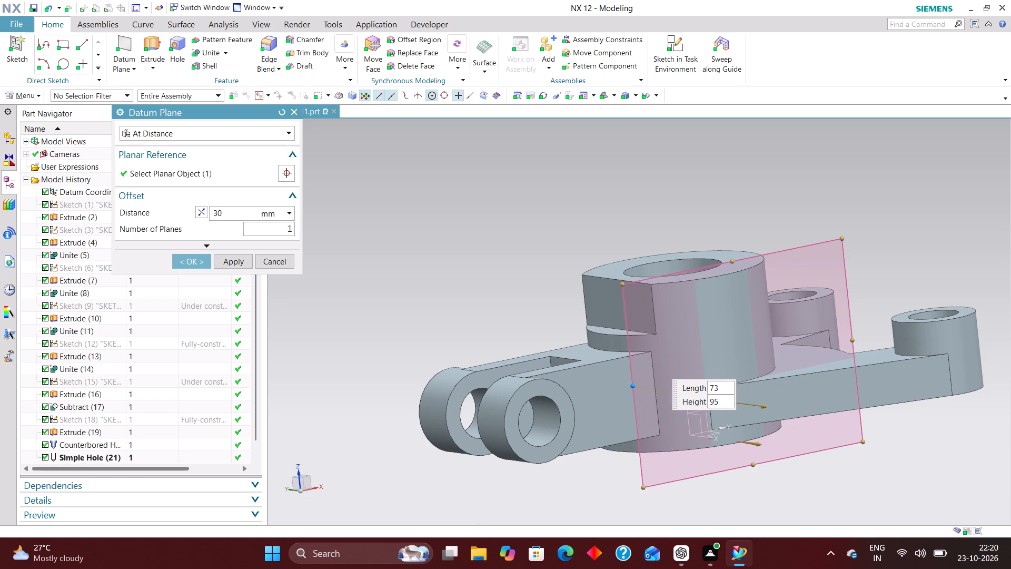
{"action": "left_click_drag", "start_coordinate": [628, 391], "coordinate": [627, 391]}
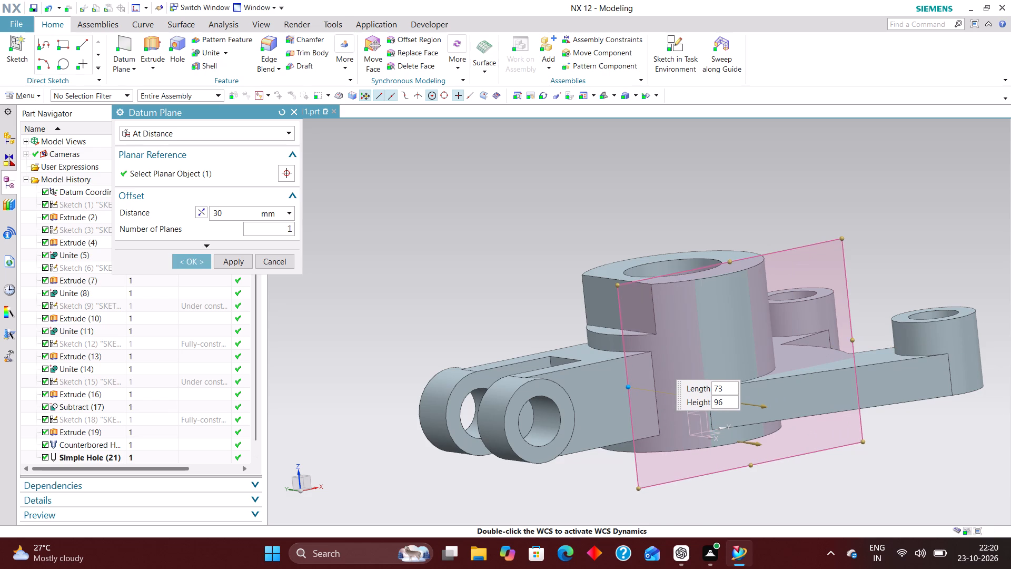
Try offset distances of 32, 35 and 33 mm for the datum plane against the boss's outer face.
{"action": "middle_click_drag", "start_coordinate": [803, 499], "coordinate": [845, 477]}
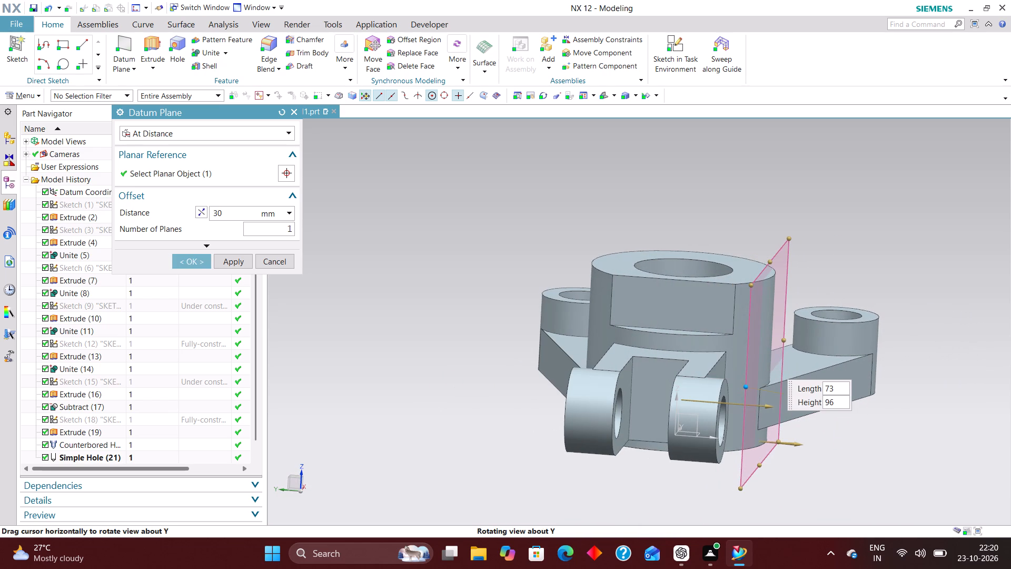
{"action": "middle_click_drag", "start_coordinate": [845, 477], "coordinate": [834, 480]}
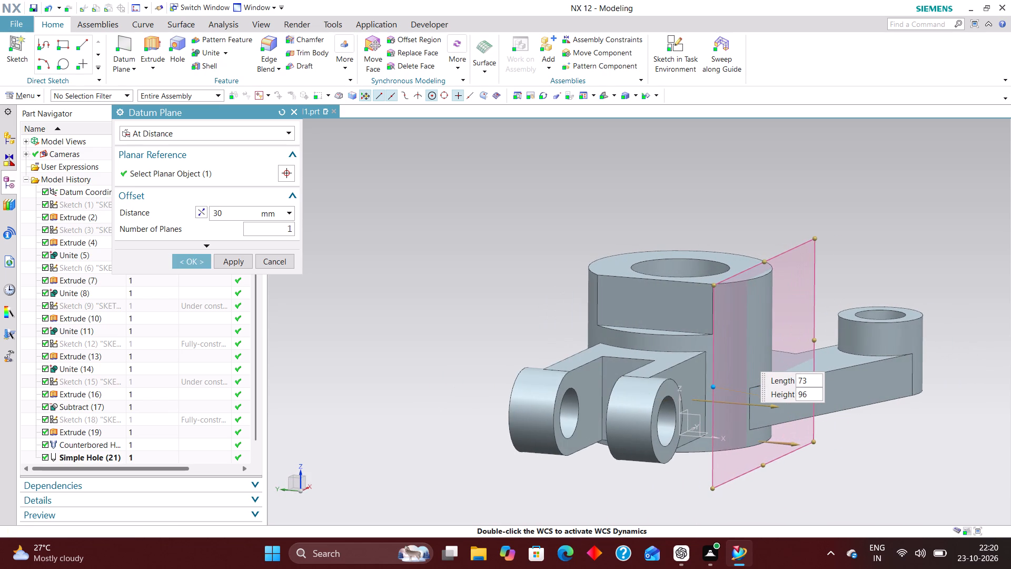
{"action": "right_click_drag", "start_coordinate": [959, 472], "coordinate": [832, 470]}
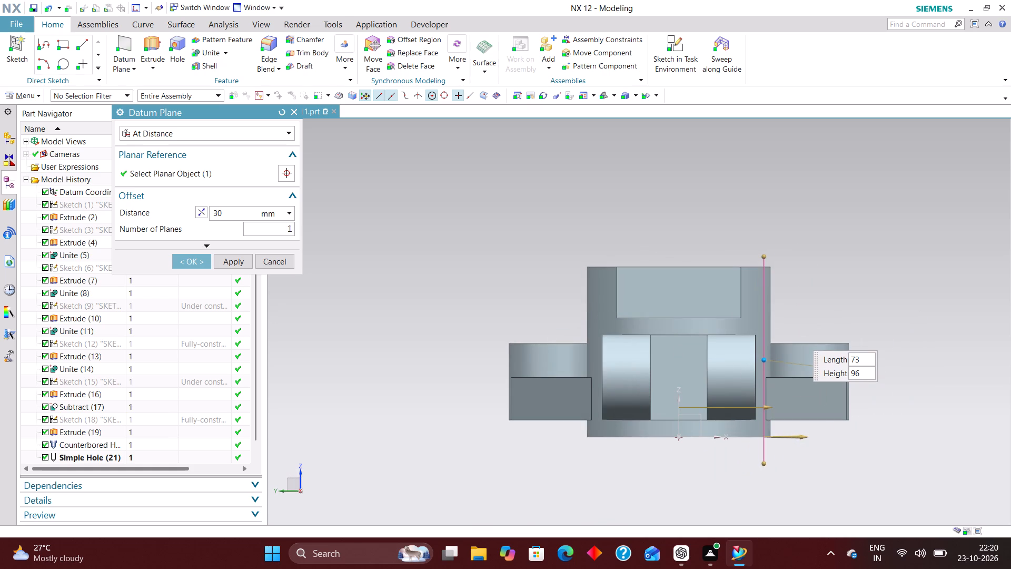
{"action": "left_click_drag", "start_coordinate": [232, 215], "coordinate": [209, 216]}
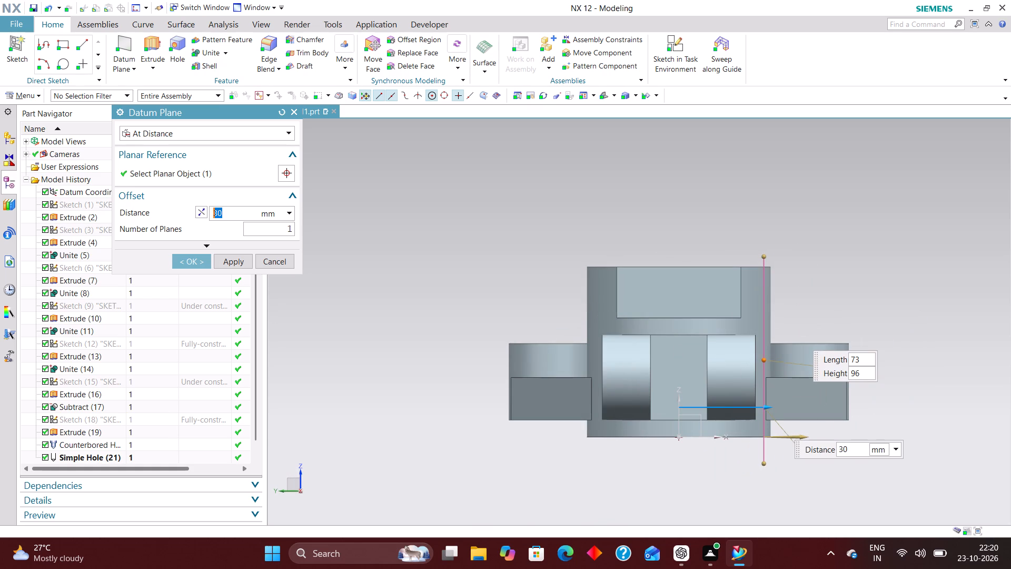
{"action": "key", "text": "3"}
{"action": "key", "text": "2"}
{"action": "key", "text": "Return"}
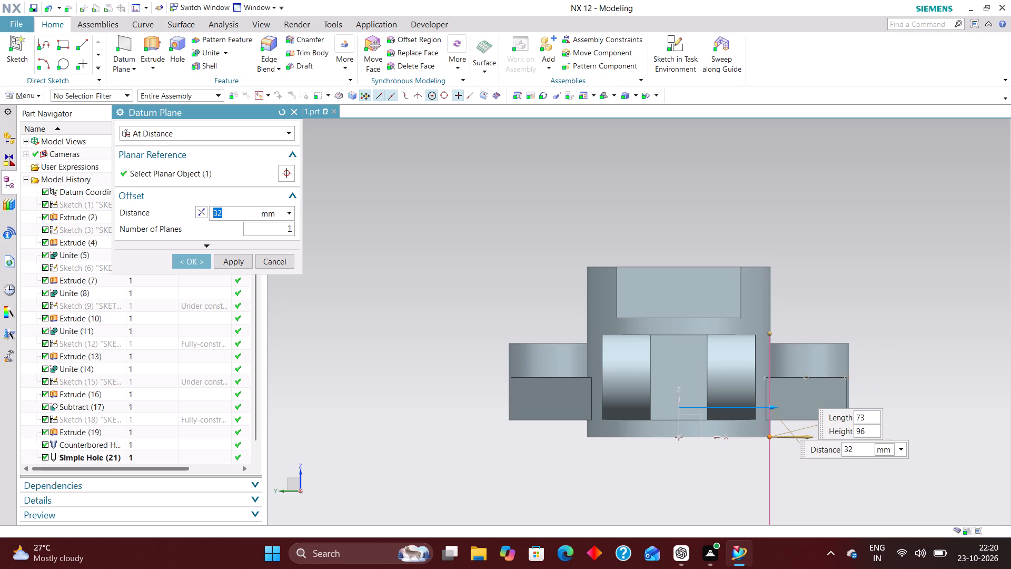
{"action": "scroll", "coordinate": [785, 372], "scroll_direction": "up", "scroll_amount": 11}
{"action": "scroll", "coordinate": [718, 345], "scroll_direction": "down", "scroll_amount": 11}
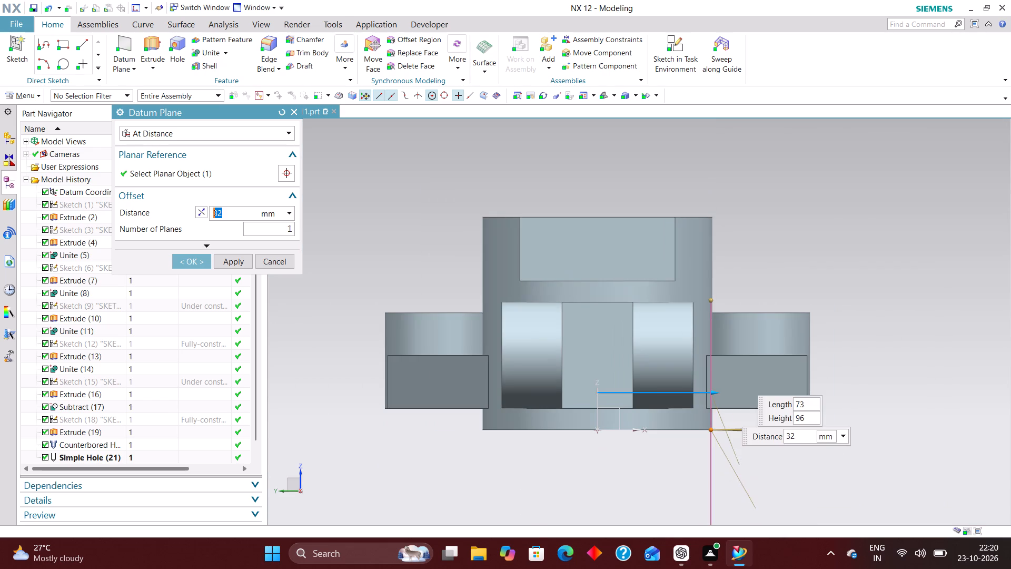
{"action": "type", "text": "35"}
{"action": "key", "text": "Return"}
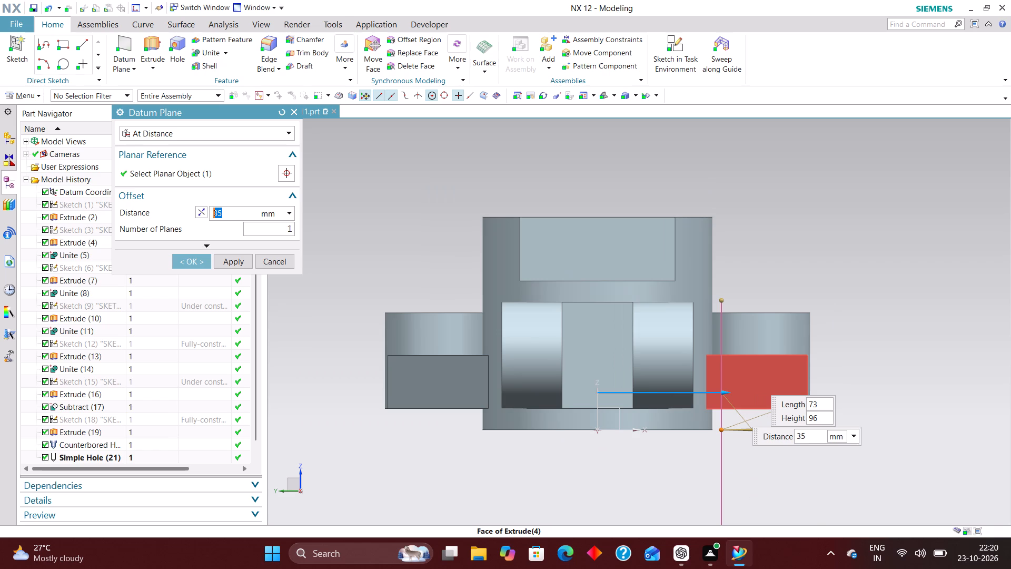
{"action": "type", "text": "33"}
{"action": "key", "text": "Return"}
Set the datum plane's offset distance to 32.5 mm.
{"action": "type", "text": "32.5"}
{"action": "key", "text": "Return"}
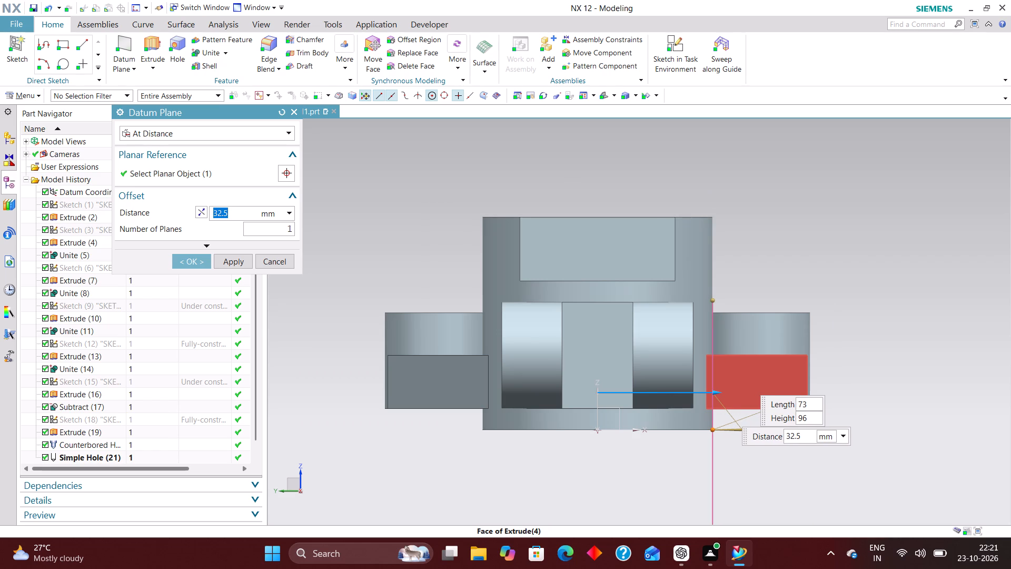
Resize the offset datum plane's outline to about 68 mm by 47 mm over the boss and create the plane.
{"action": "middle_click_drag", "start_coordinate": [874, 339], "coordinate": [806, 339]}
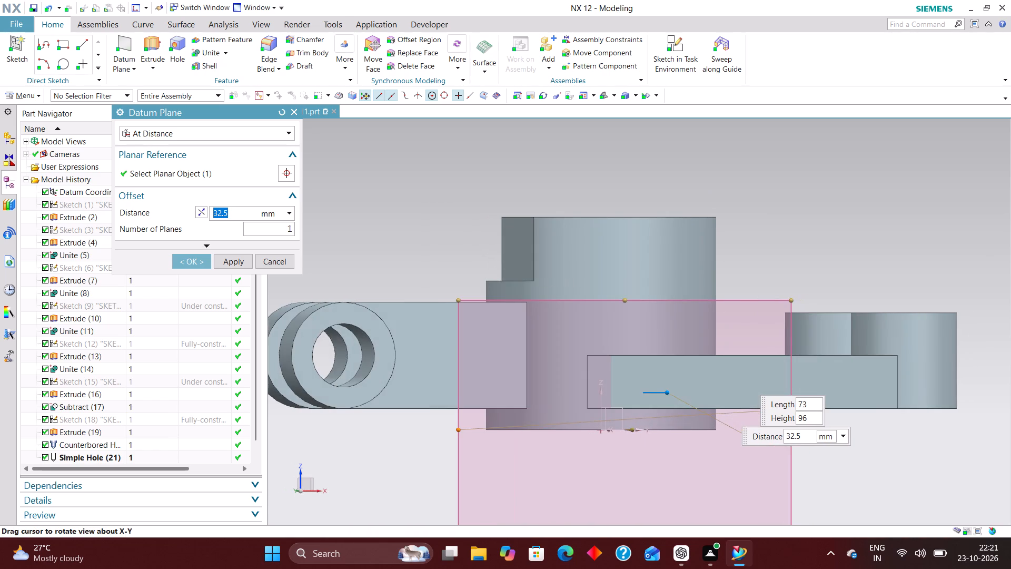
{"action": "right_click_drag", "start_coordinate": [881, 234], "coordinate": [800, 241]}
{"action": "scroll", "coordinate": [662, 266], "scroll_direction": "down", "scroll_amount": 5}
{"action": "scroll", "coordinate": [649, 370], "scroll_direction": "up", "scroll_amount": 3}
{"action": "left_click_drag", "start_coordinate": [638, 356], "coordinate": [643, 309]}
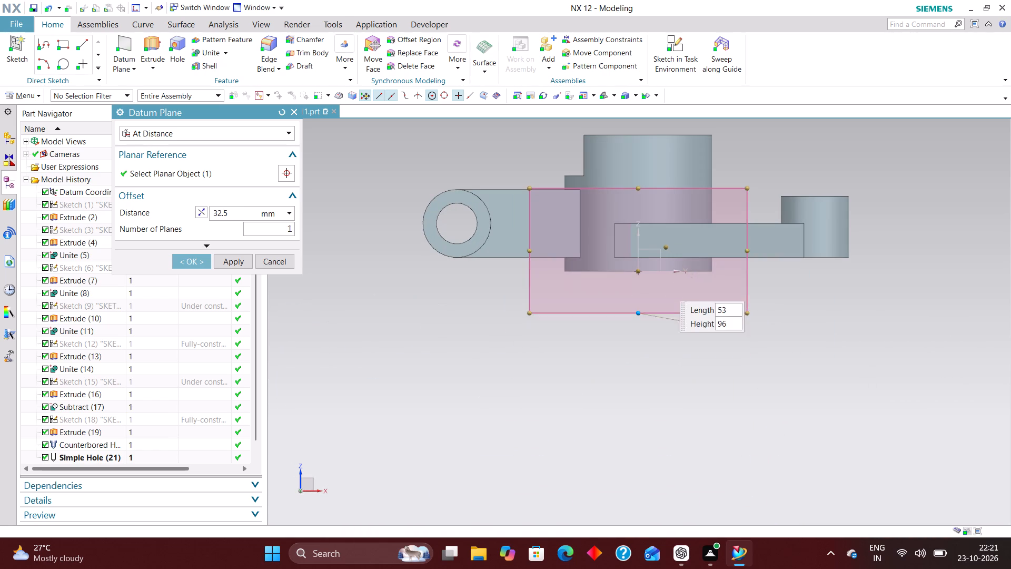
{"action": "left_click_drag", "start_coordinate": [643, 309], "coordinate": [647, 286]}
{"action": "left_click_drag", "start_coordinate": [526, 237], "coordinate": [573, 236]}
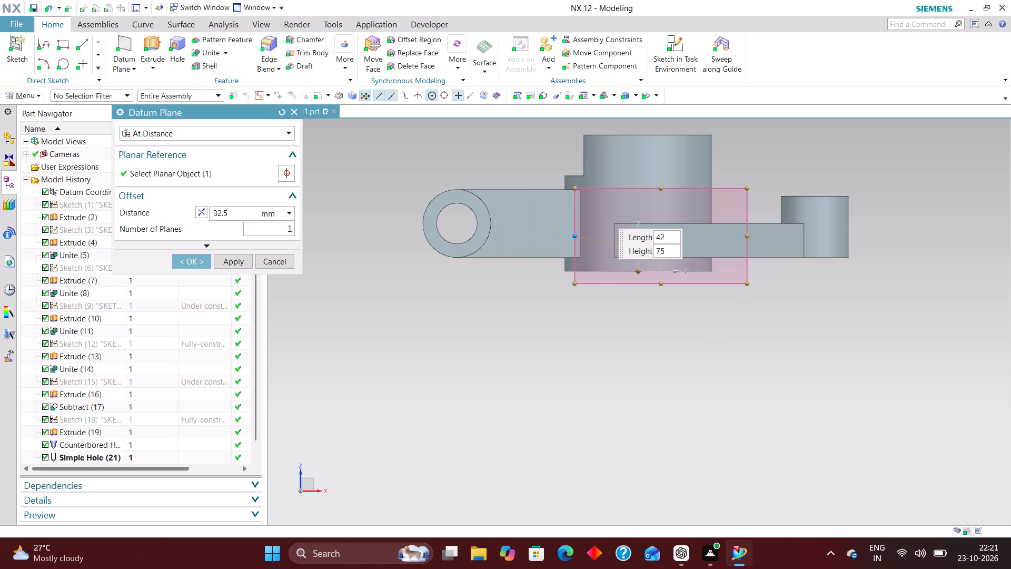
{"action": "left_click_drag", "start_coordinate": [573, 236], "coordinate": [586, 235]}
{"action": "left_click_drag", "start_coordinate": [745, 236], "coordinate": [698, 236]}
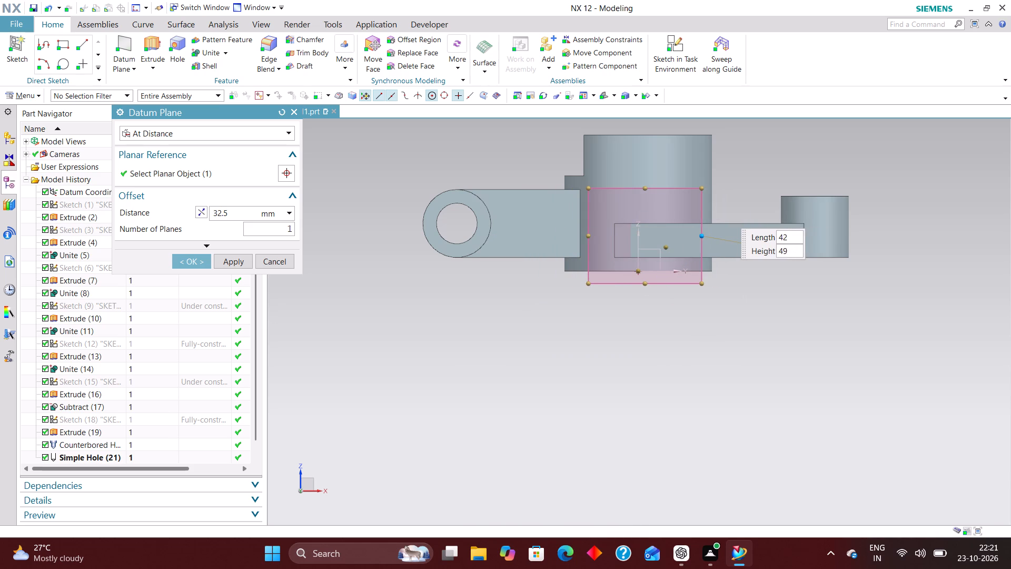
{"action": "left_click_drag", "start_coordinate": [698, 236], "coordinate": [693, 236]}
{"action": "left_click_drag", "start_coordinate": [641, 188], "coordinate": [651, 128]}
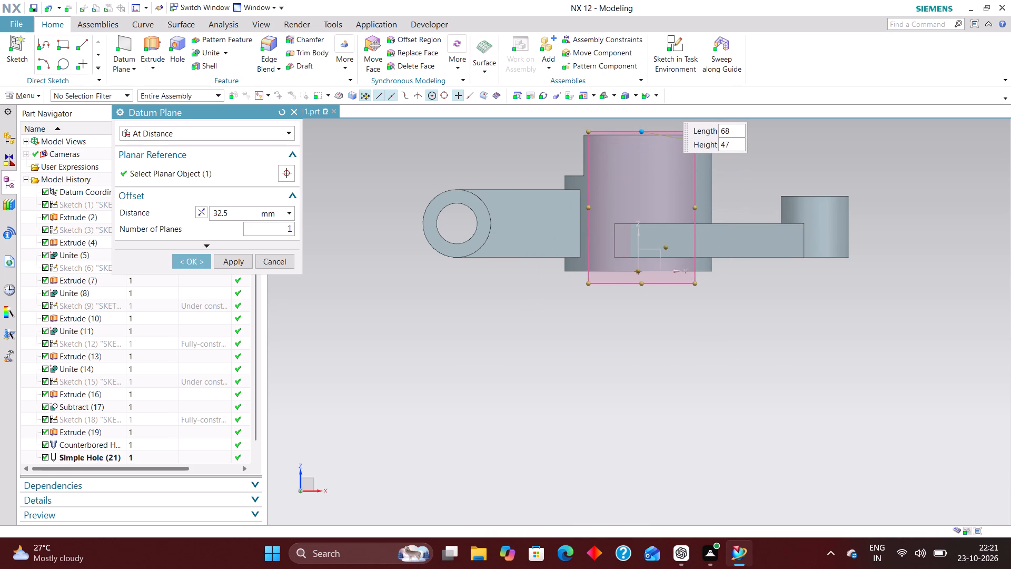
{"action": "left_click_drag", "start_coordinate": [651, 128], "coordinate": [651, 127]}
{"action": "left_click", "coordinate": [195, 260]}
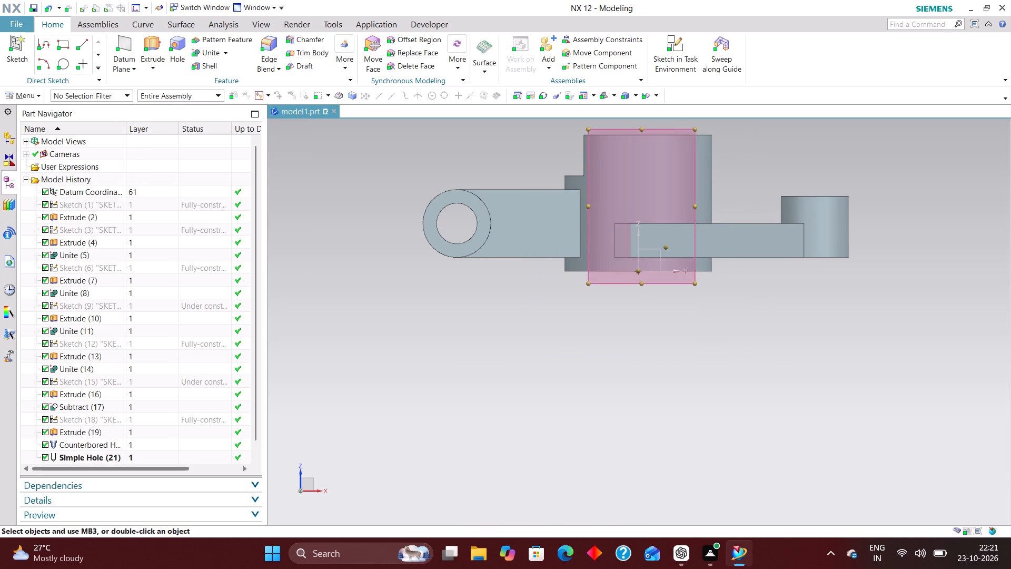
Start a simple general hole and place its sketch point on the new datum plane, about 41 mm directly above the sketch origin.
{"action": "middle_click_drag", "start_coordinate": [582, 348], "coordinate": [609, 389]}
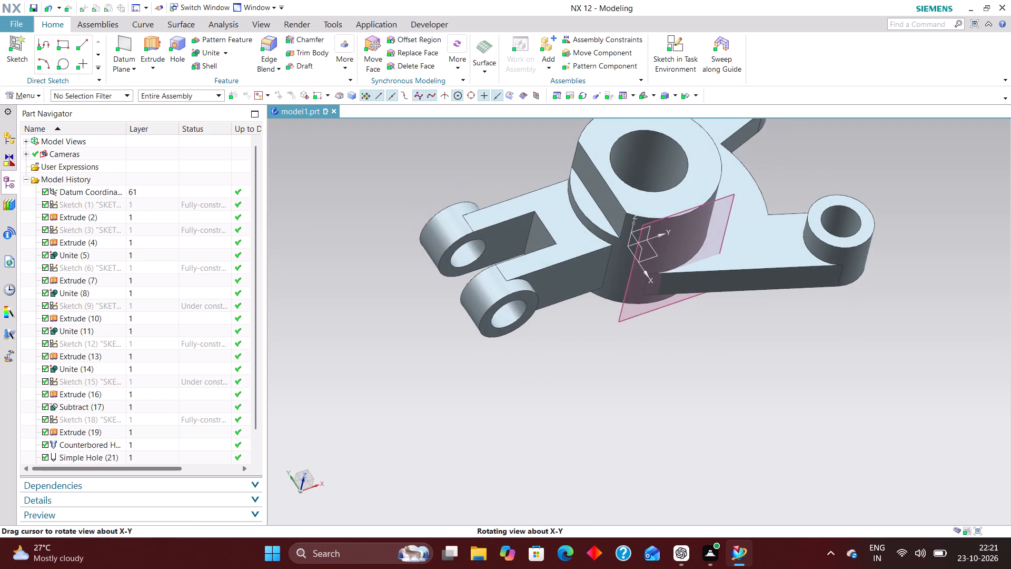
{"action": "middle_click_drag", "start_coordinate": [609, 389], "coordinate": [635, 386]}
{"action": "middle_click", "coordinate": [629, 384]}
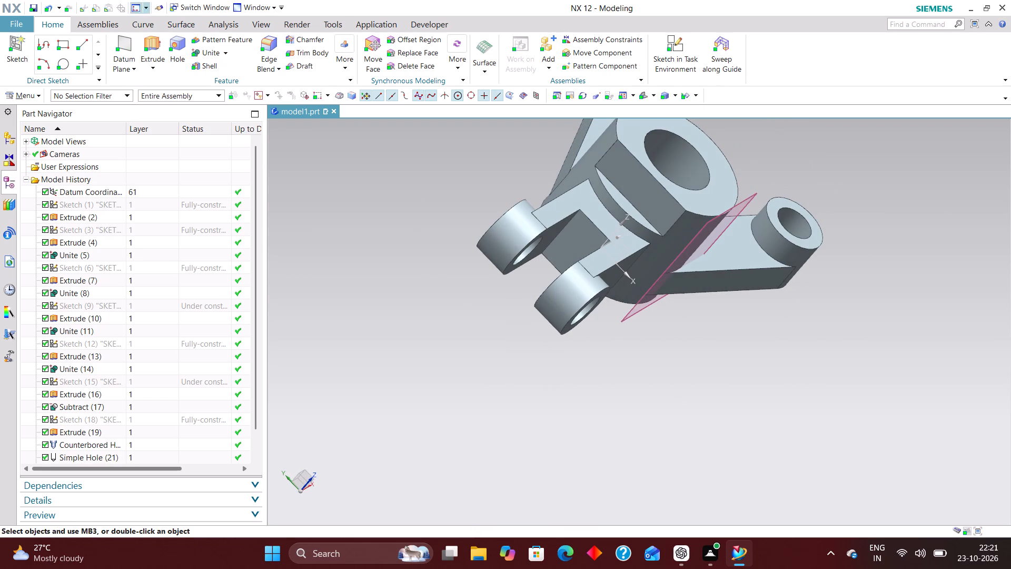
{"action": "left_click", "coordinate": [175, 51]}
{"action": "middle_click_drag", "start_coordinate": [813, 395], "coordinate": [774, 359]}
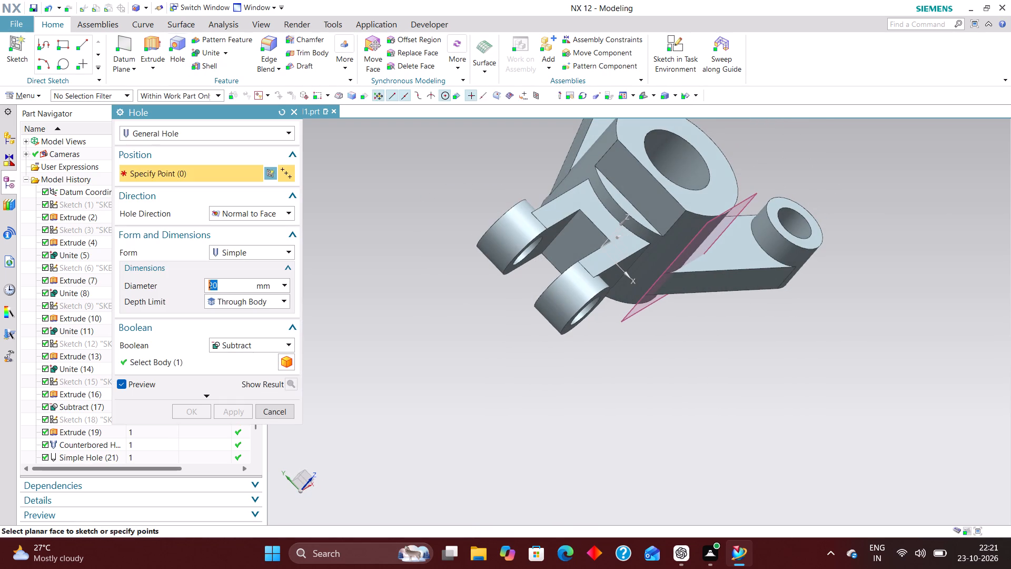
{"action": "middle_click_drag", "start_coordinate": [774, 359], "coordinate": [723, 350]}
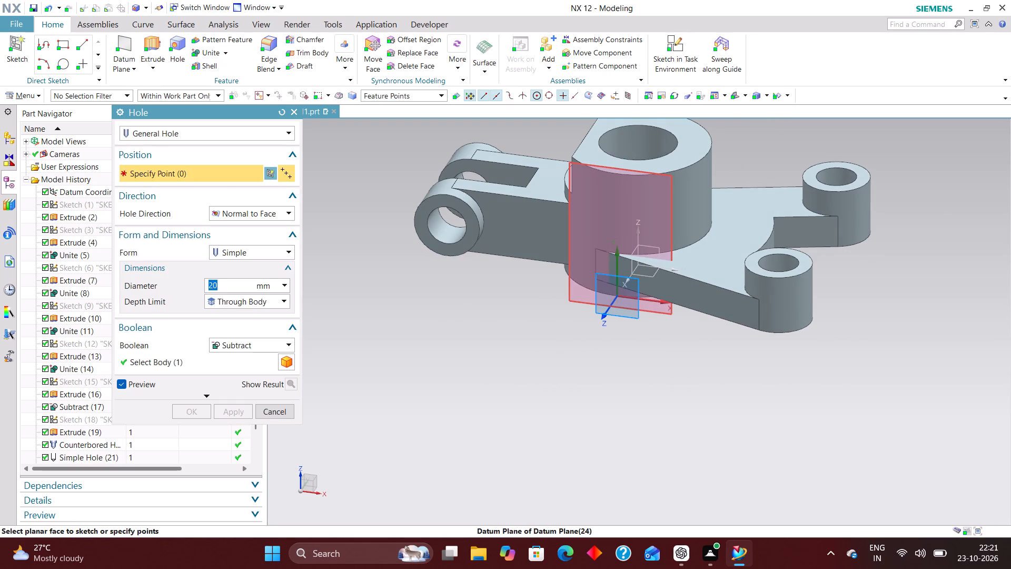
{"action": "left_click", "coordinate": [670, 175]}
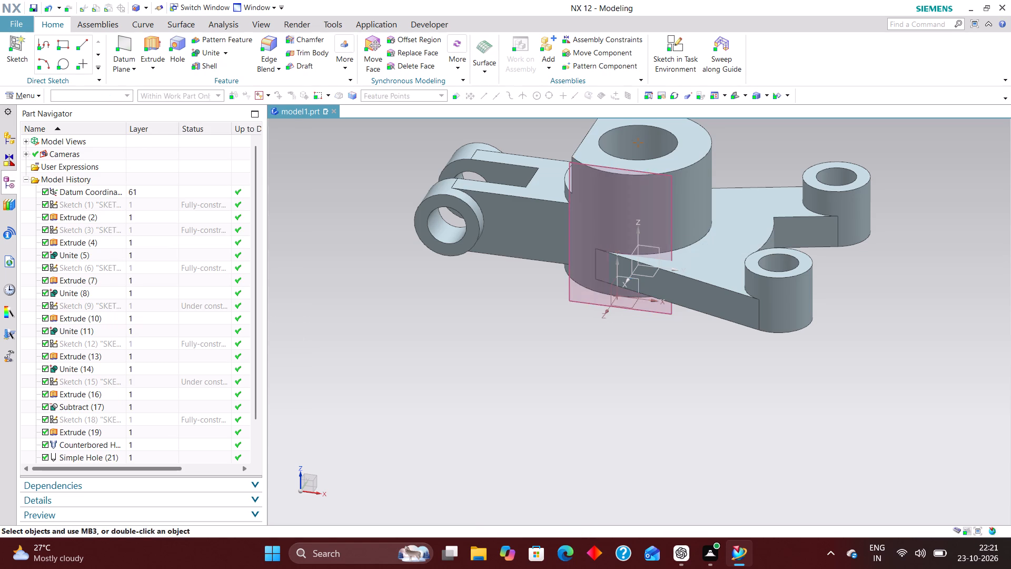
{"action": "scroll", "coordinate": [625, 266], "scroll_direction": "up", "scroll_amount": 2}
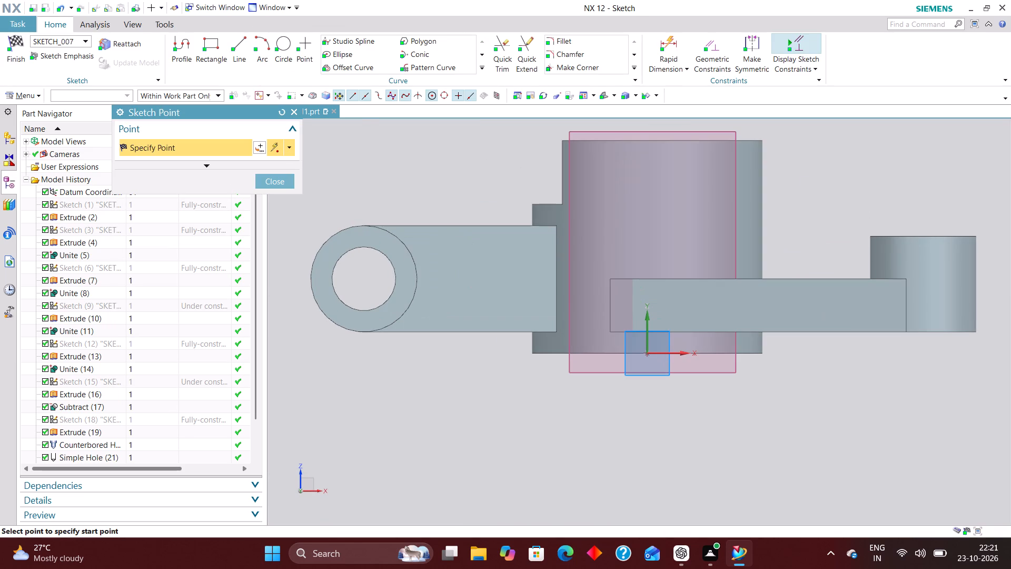
{"action": "left_click", "coordinate": [648, 208]}
Dimension the hole's sketch point at 60-14 mm vertically above the sketch origin.
{"action": "left_click", "coordinate": [675, 43]}
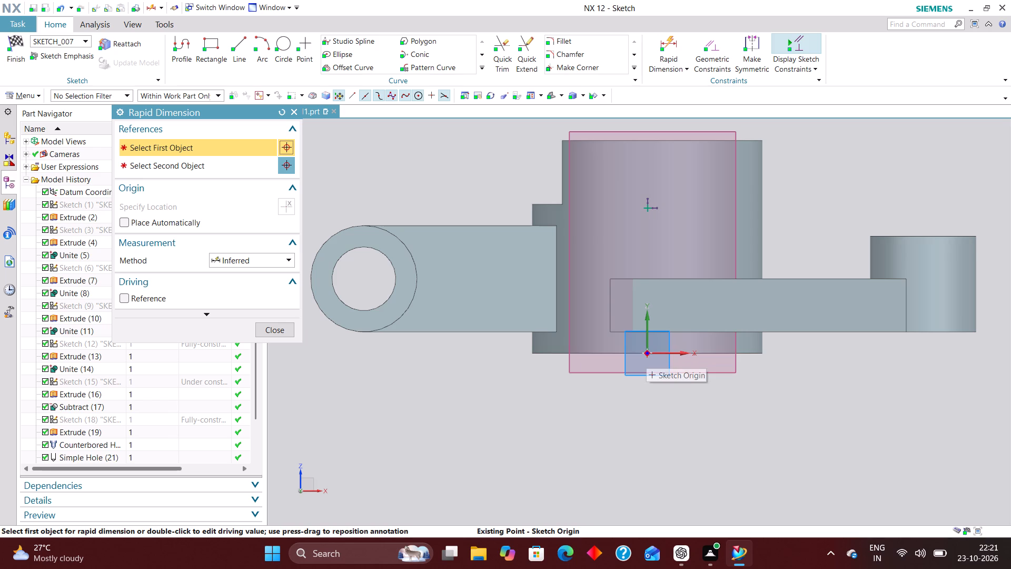
{"action": "left_click", "coordinate": [679, 355]}
{"action": "left_click", "coordinate": [650, 209]}
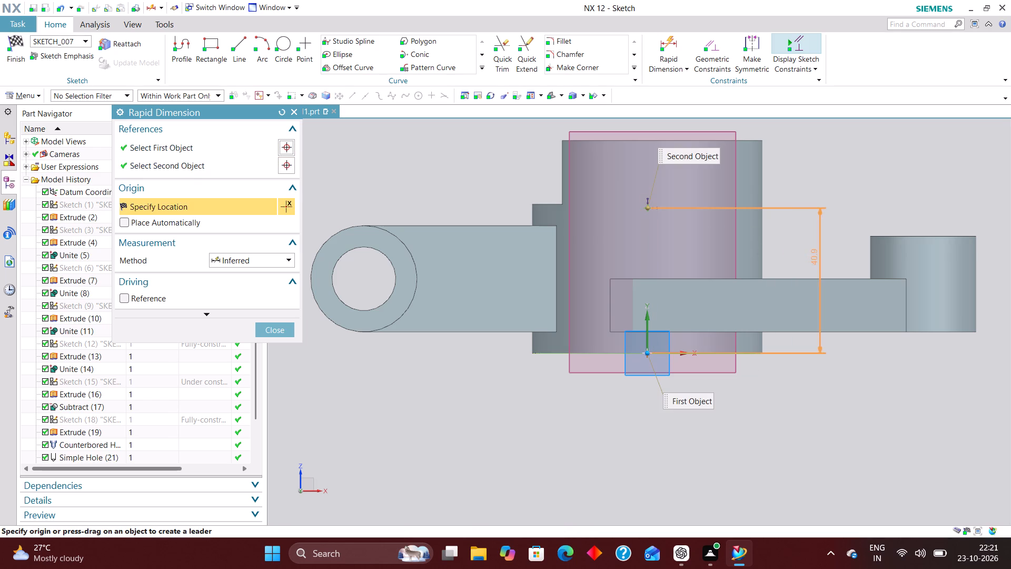
{"action": "left_click", "coordinate": [815, 268]}
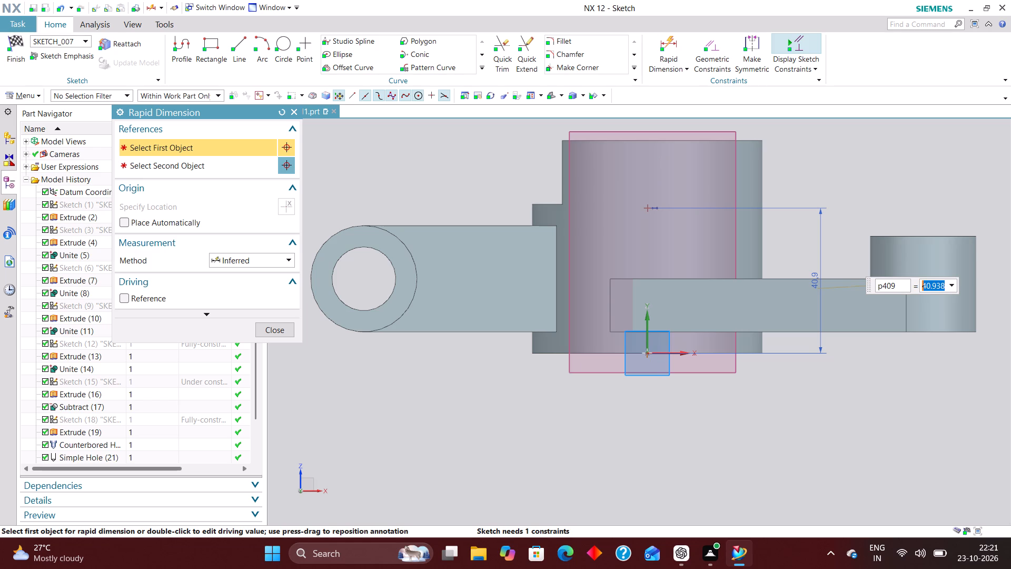
{"action": "type", "text": "60-14"}
{"action": "key", "text": "Return"}
{"action": "key", "text": "Return"}
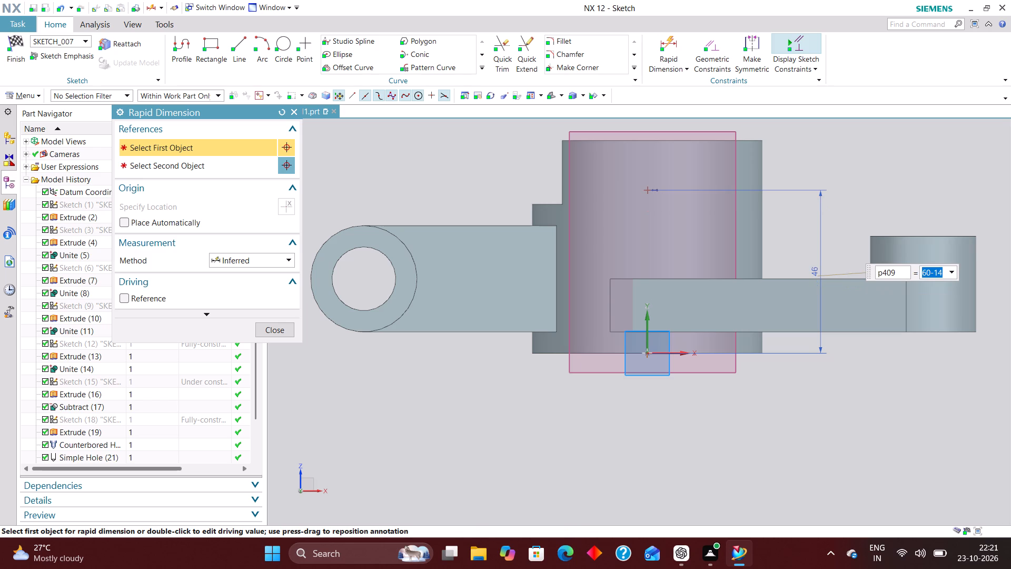
Constrain the hole's sketch point to lie on the sketch's vertical axis.
{"action": "left_click", "coordinate": [712, 43]}
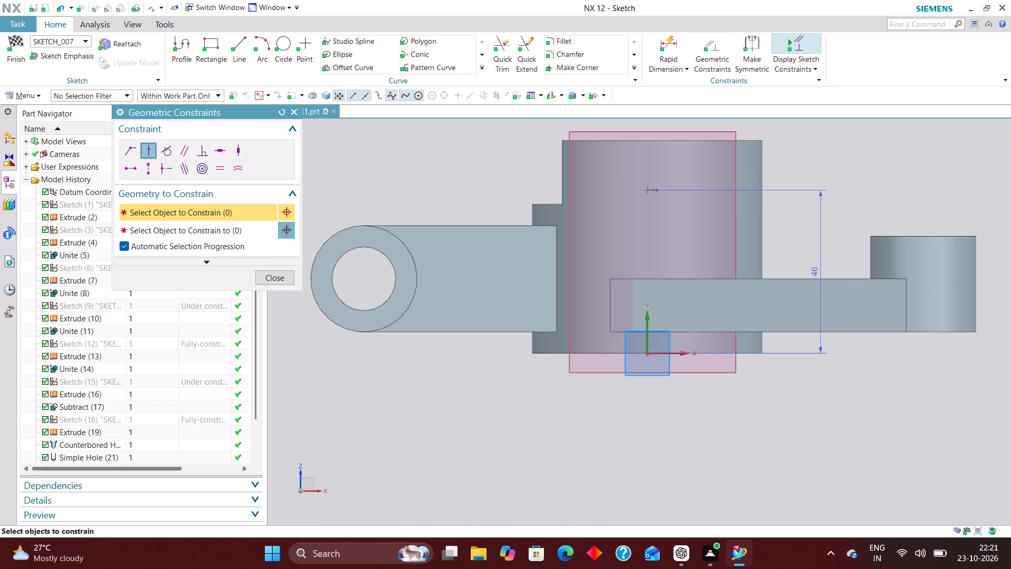
{"action": "left_click", "coordinate": [645, 191]}
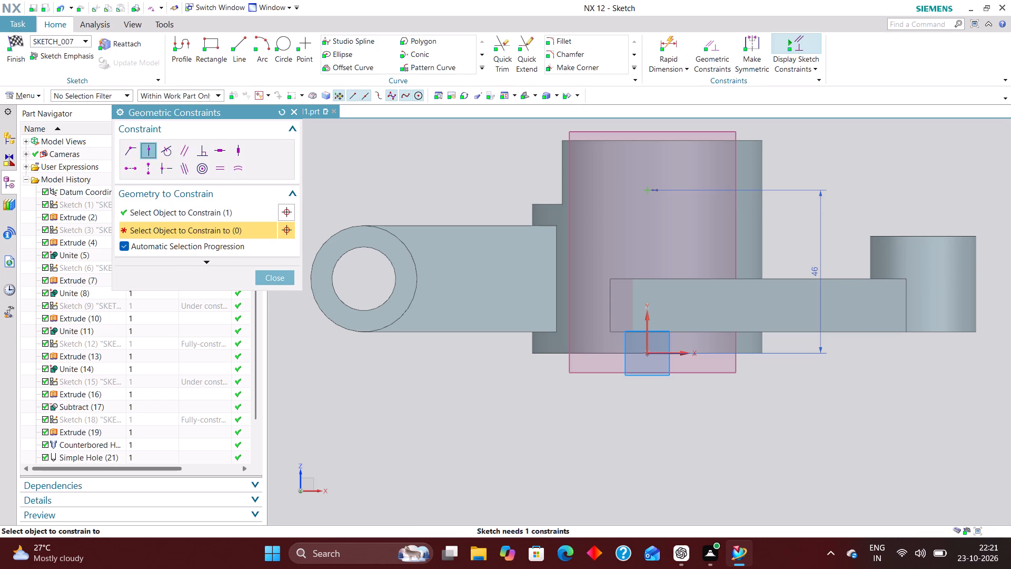
{"action": "left_click", "coordinate": [647, 324]}
{"action": "left_click", "coordinate": [283, 278]}
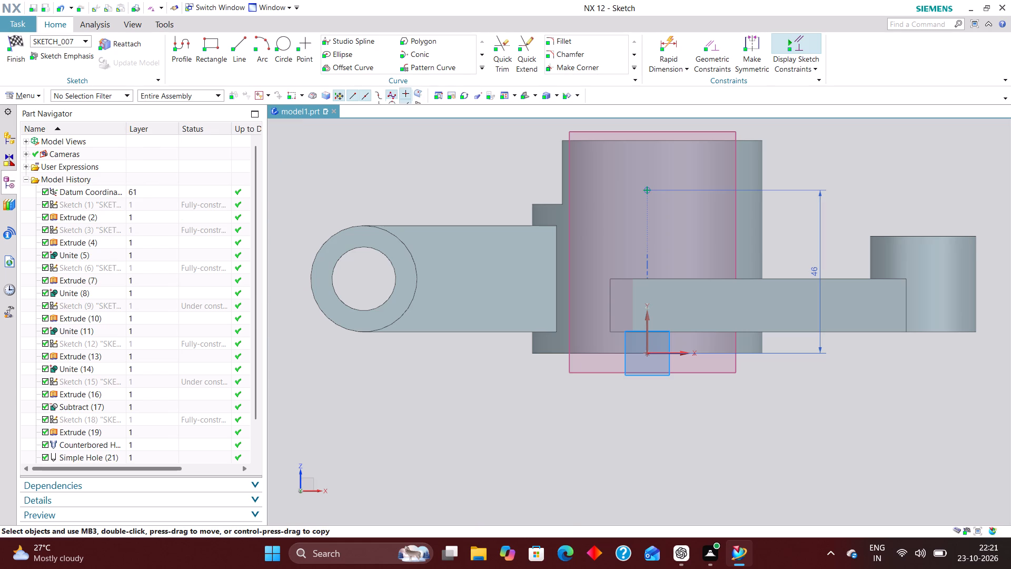
Finish the point sketch and create the 20 mm simple hole through the body with Subtract.
{"action": "left_click", "coordinate": [17, 39]}
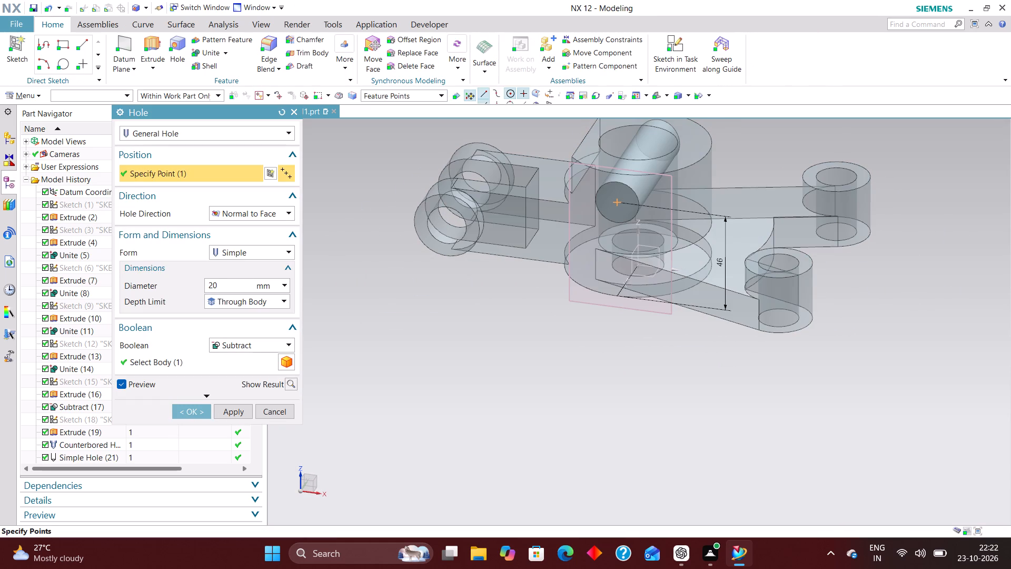
{"action": "left_click", "coordinate": [182, 411]}
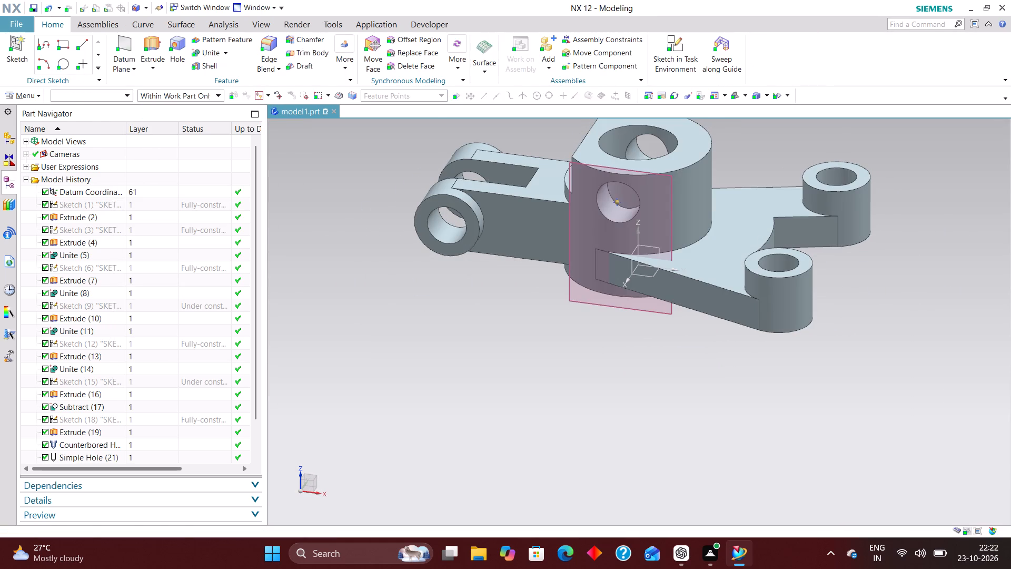
Hide the offset datum plane in front of the boss.
{"action": "right_click_drag", "start_coordinate": [653, 306], "coordinate": [656, 362]}
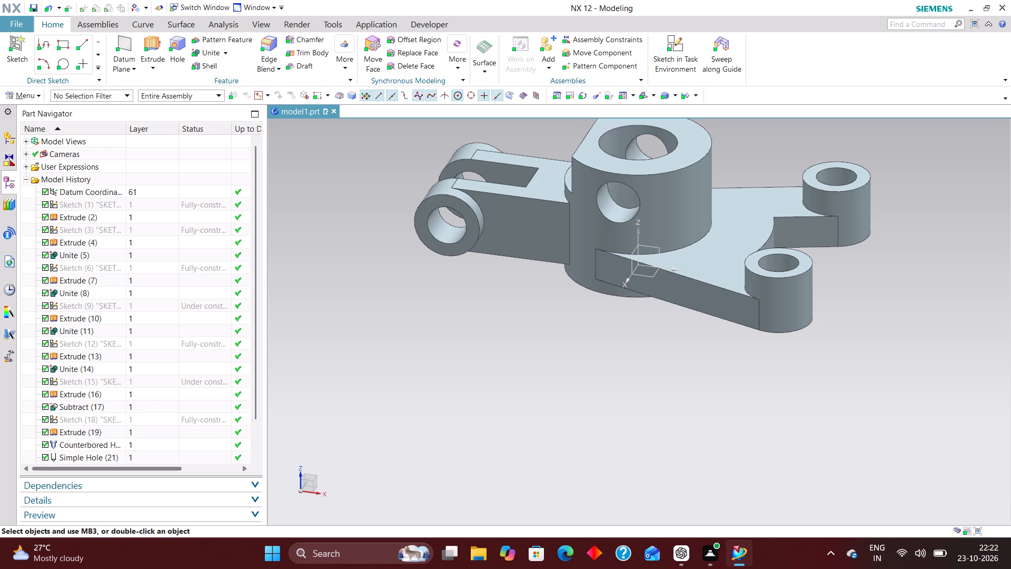
Reopen the fork arm's rectangle sketch, Sketch (9), dimension its inner short edge 20 mm from the X axis, and finish the sketch.
{"action": "key", "text": "End"}
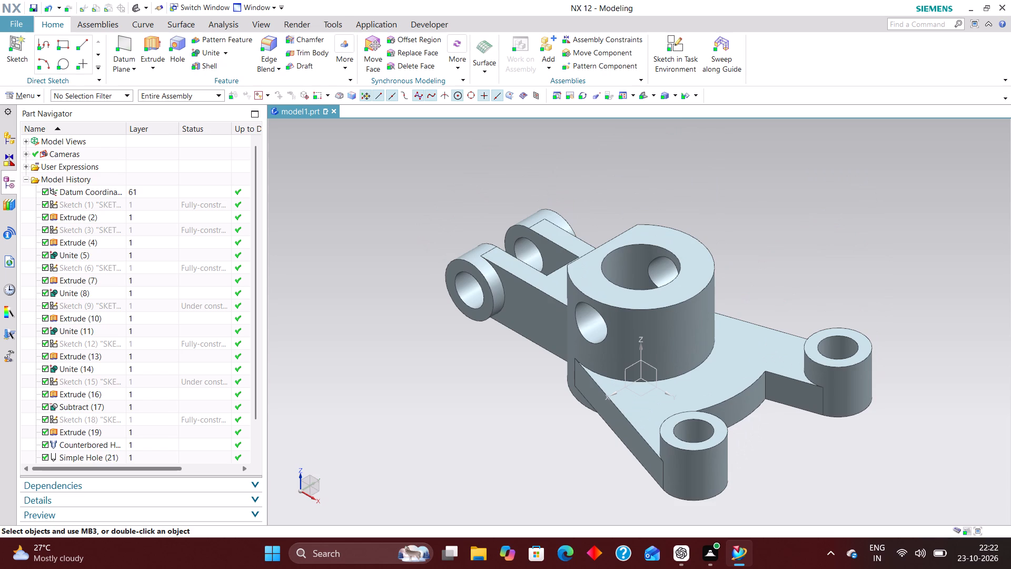
{"action": "scroll", "coordinate": [699, 270], "scroll_direction": "down", "scroll_amount": 3}
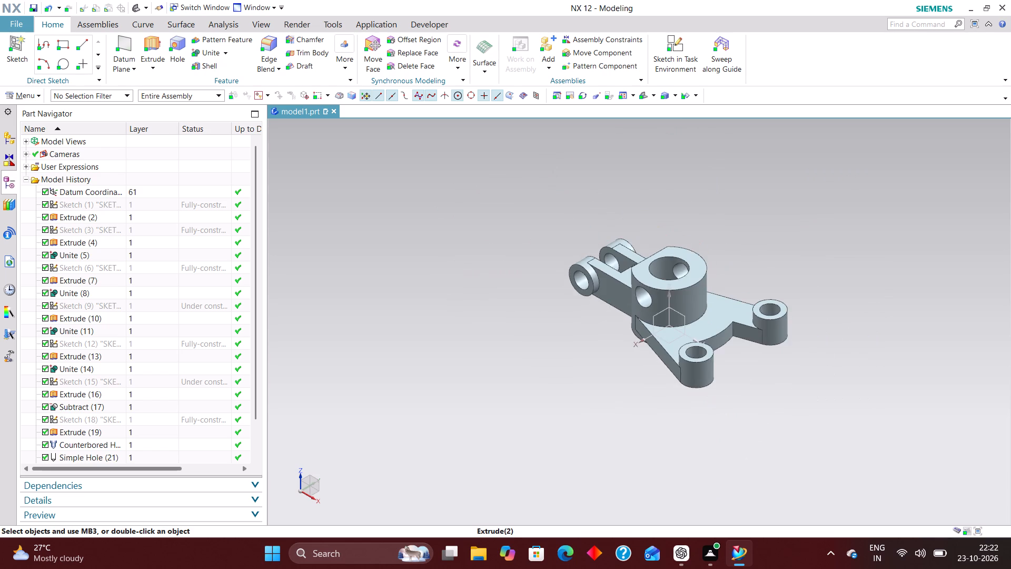
{"action": "scroll", "coordinate": [703, 374], "scroll_direction": "up", "scroll_amount": 3}
{"action": "left_click", "coordinate": [157, 308]}
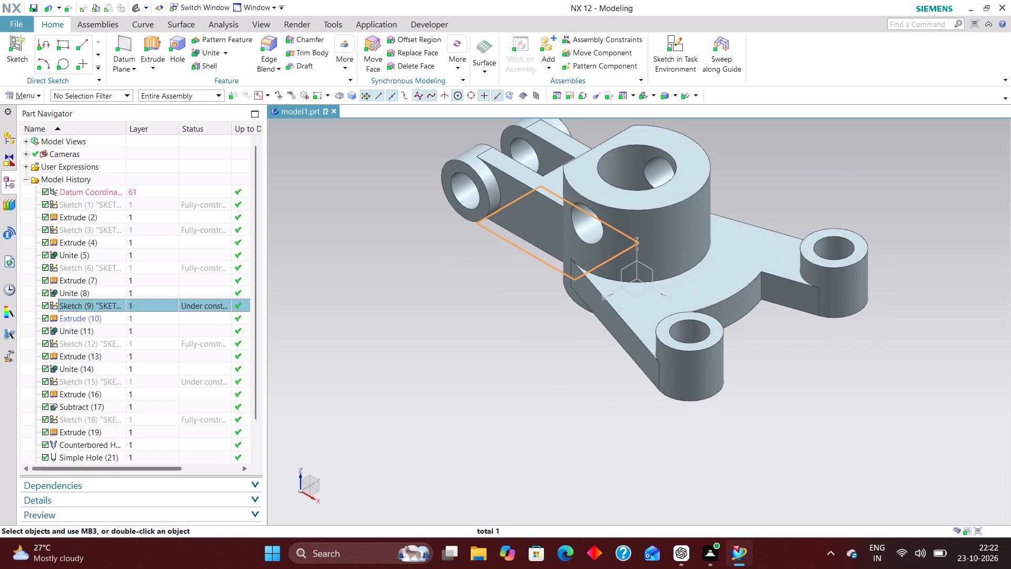
{"action": "right_click", "coordinate": [156, 308]}
{"action": "left_click", "coordinate": [227, 63]}
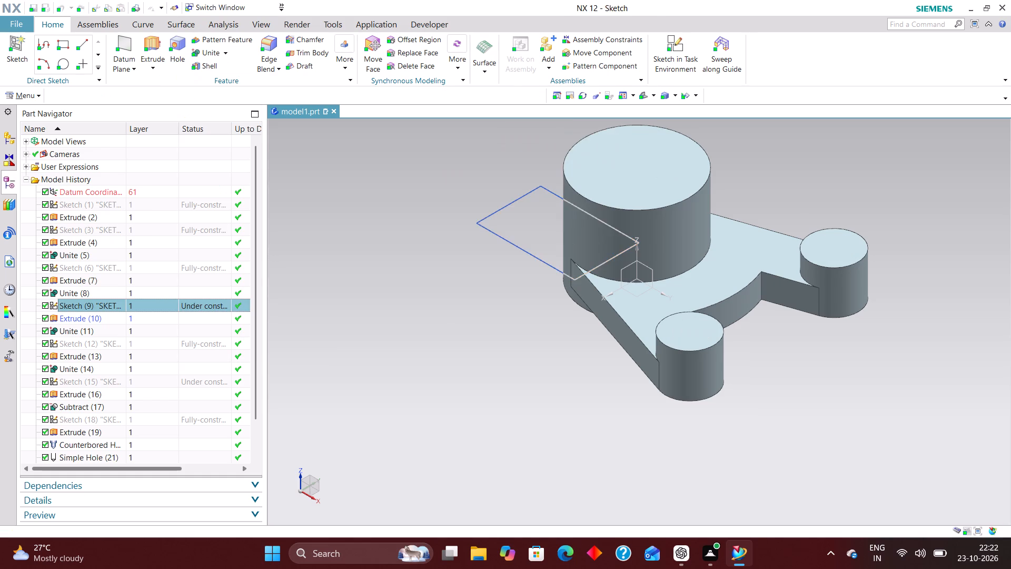
{"action": "scroll", "coordinate": [581, 325], "scroll_direction": "down", "scroll_amount": 2}
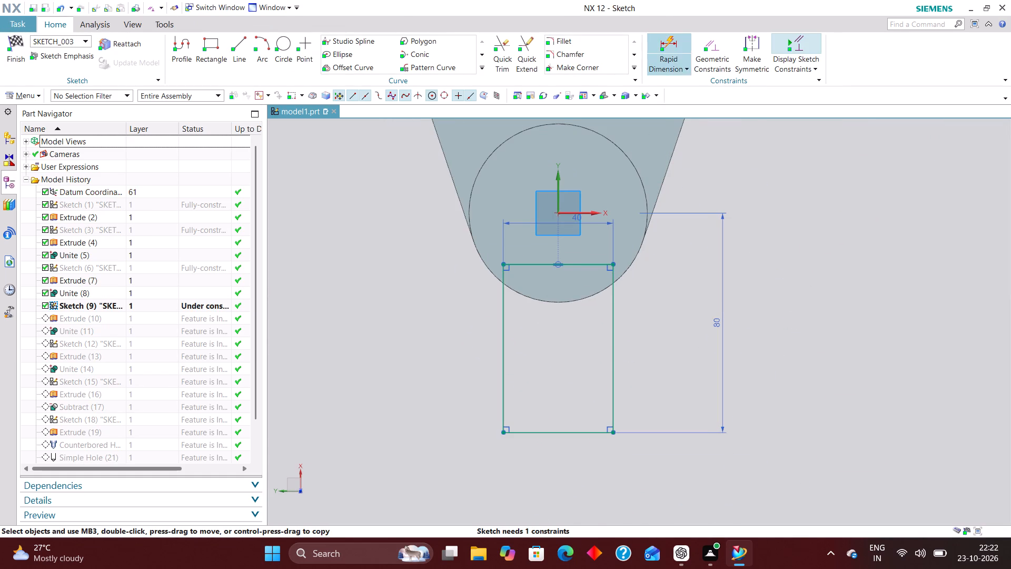
{"action": "left_click", "coordinate": [670, 40]}
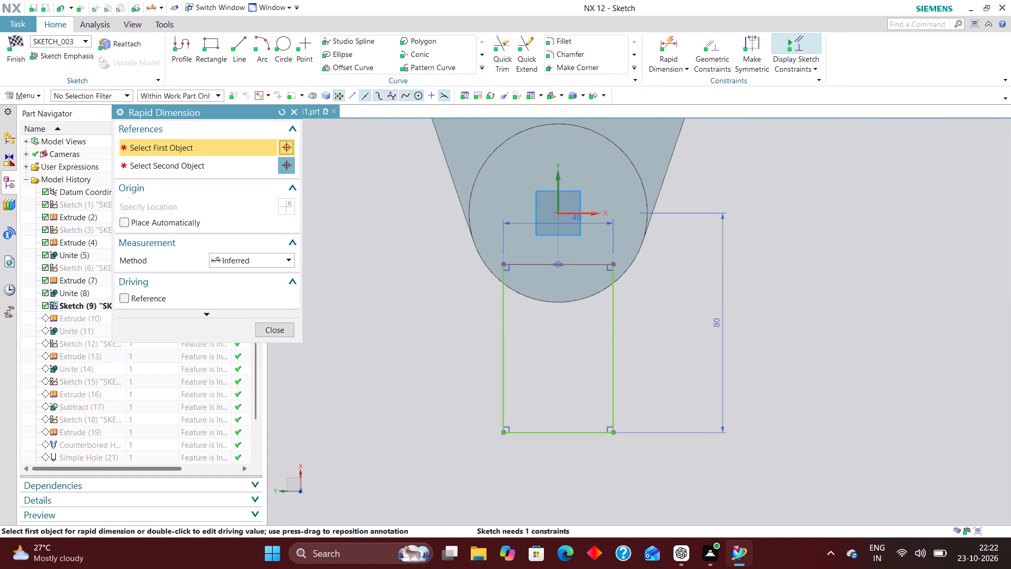
{"action": "left_click", "coordinate": [589, 213]}
{"action": "left_click", "coordinate": [589, 264]}
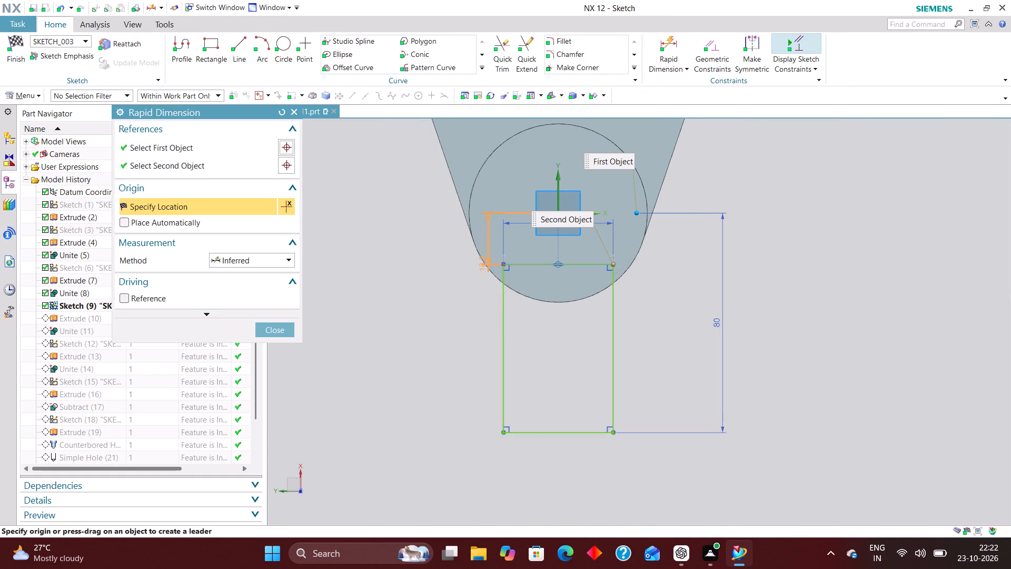
{"action": "left_click", "coordinate": [672, 246]}
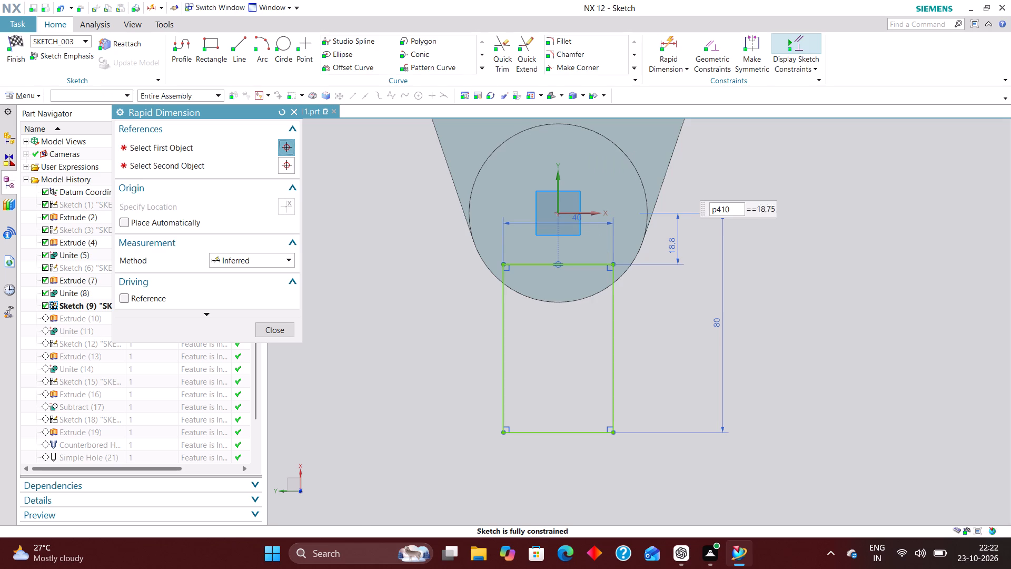
{"action": "type", "text": "20"}
{"action": "key", "text": "Return"}
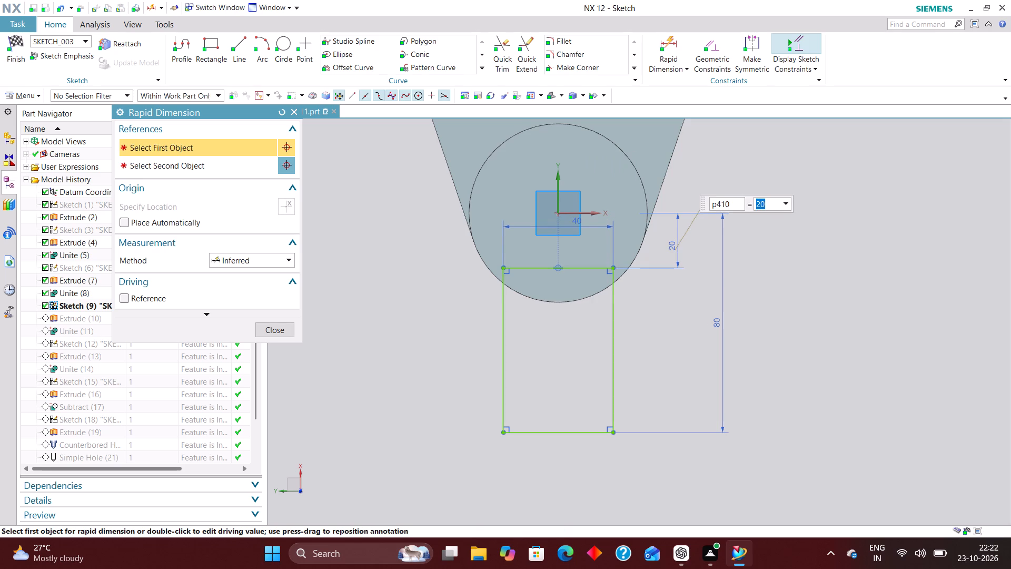
{"action": "left_click", "coordinate": [280, 325]}
{"action": "left_click", "coordinate": [9, 37]}
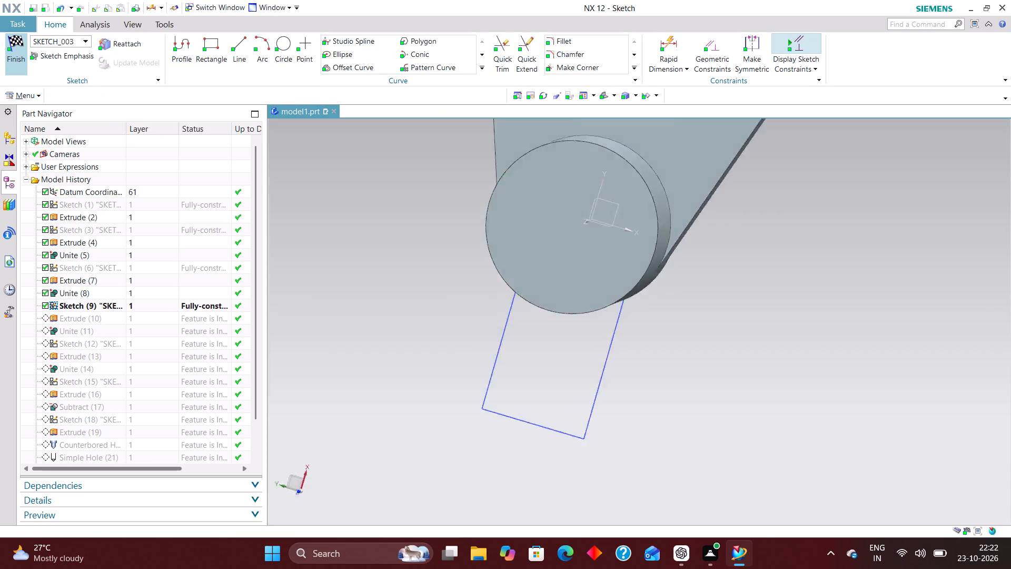
Reopen the fork slot sketch, Sketch (15), and dimension the slot rectangle's inner short edge 50 mm from the X axis.
{"action": "middle_click_drag", "start_coordinate": [563, 416], "coordinate": [597, 397]}
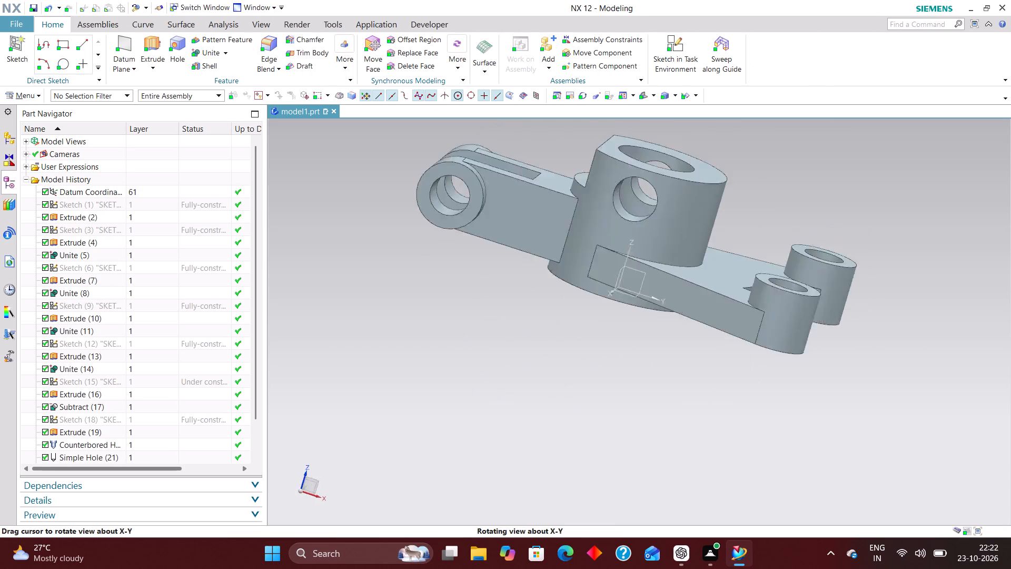
{"action": "middle_click_drag", "start_coordinate": [597, 397], "coordinate": [624, 379]}
{"action": "middle_click_drag", "start_coordinate": [636, 366], "coordinate": [642, 358]}
{"action": "middle_click_drag", "start_coordinate": [650, 347], "coordinate": [635, 393]}
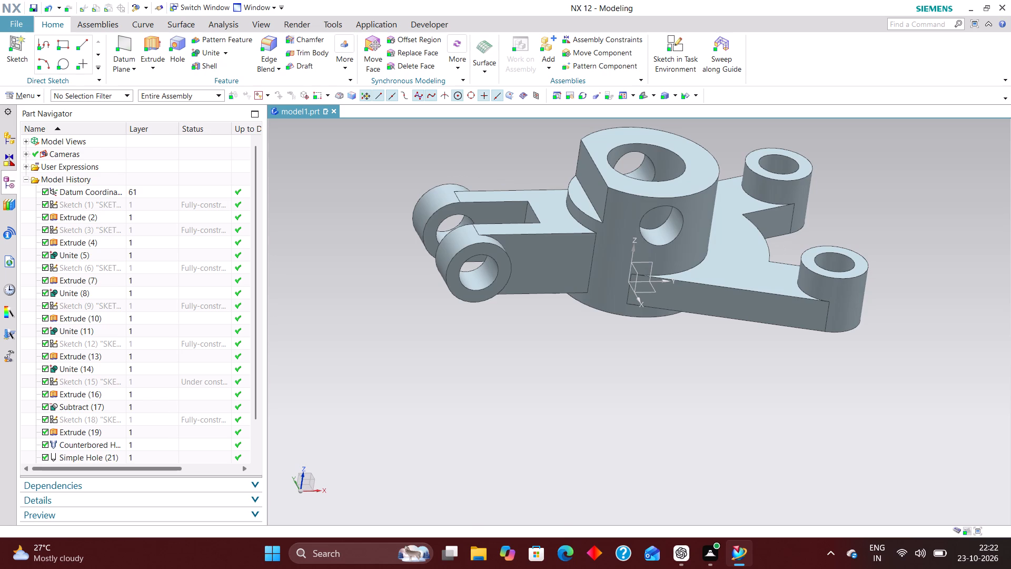
{"action": "scroll", "coordinate": [193, 363], "scroll_direction": "down", "scroll_amount": 1}
{"action": "left_click", "coordinate": [155, 340]}
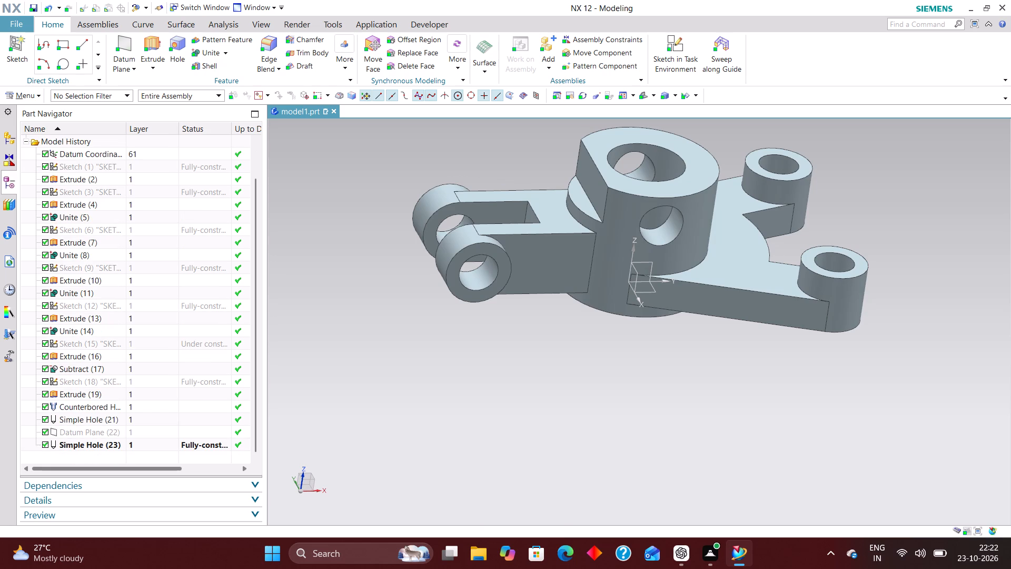
{"action": "right_click", "coordinate": [155, 340]}
{"action": "left_click", "coordinate": [223, 63]}
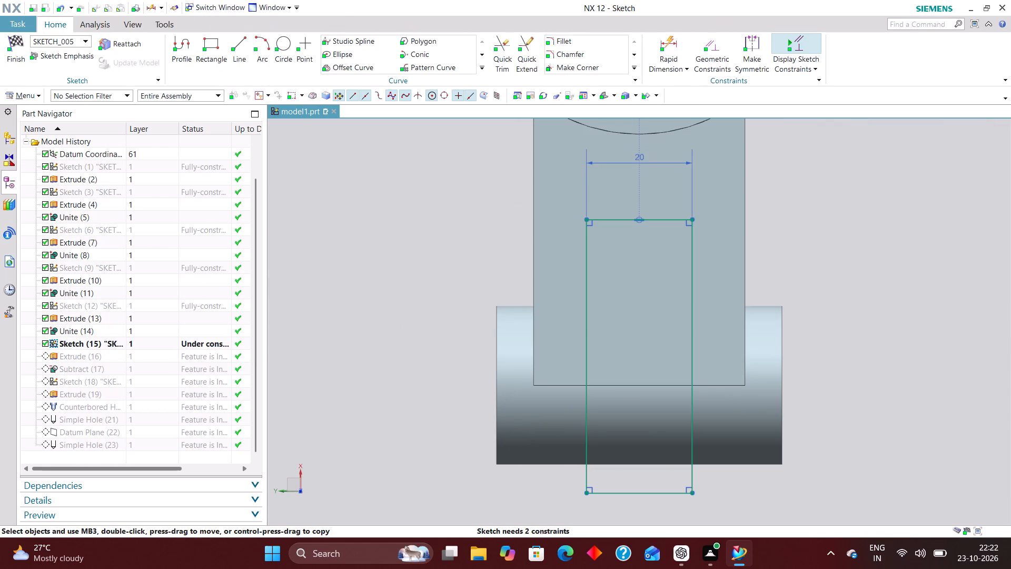
{"action": "left_click", "coordinate": [662, 40]}
{"action": "scroll", "coordinate": [618, 316], "scroll_direction": "down", "scroll_amount": 2}
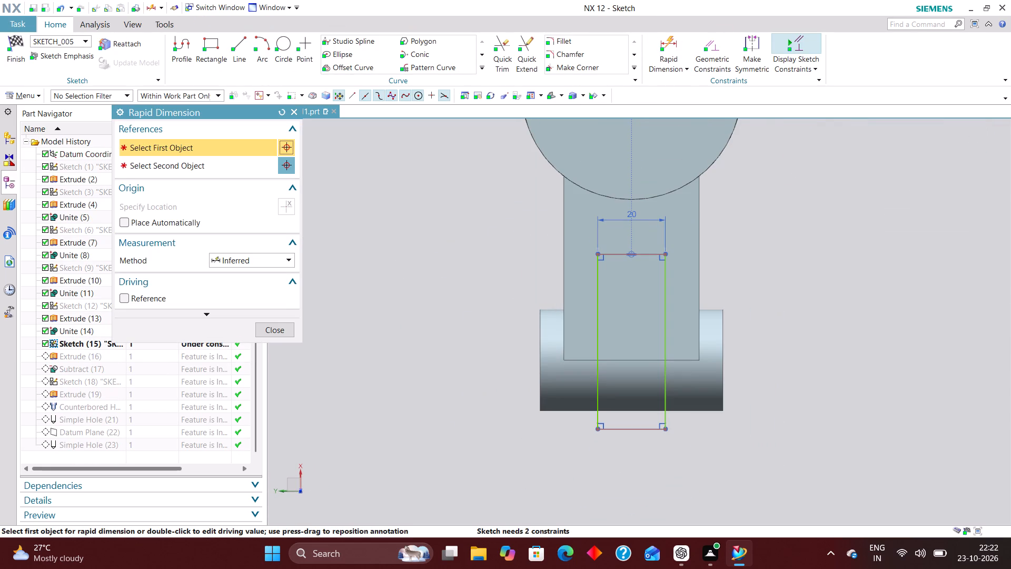
{"action": "scroll", "coordinate": [637, 377], "scroll_direction": "down", "scroll_amount": 2}
{"action": "scroll", "coordinate": [643, 274], "scroll_direction": "up", "scroll_amount": 3}
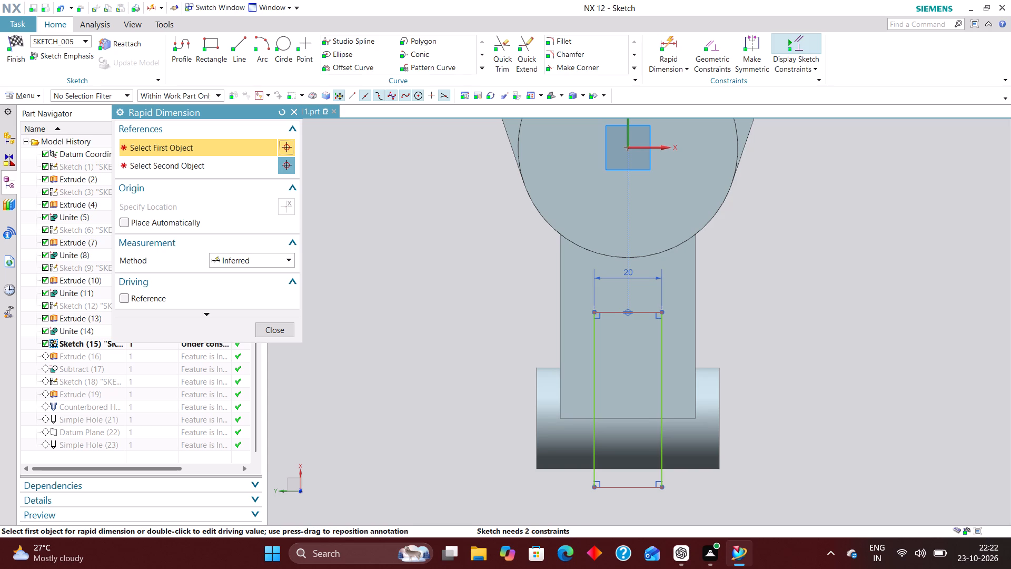
{"action": "scroll", "coordinate": [628, 371], "scroll_direction": "down", "scroll_amount": 2}
{"action": "middle_click_drag", "start_coordinate": [779, 365], "coordinate": [683, 374]}
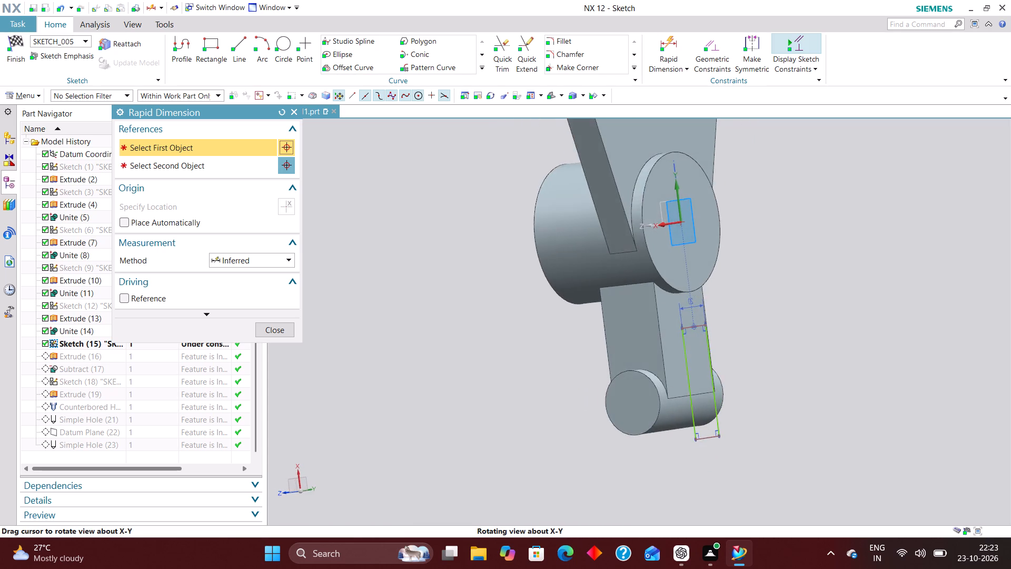
{"action": "middle_click_drag", "start_coordinate": [683, 374], "coordinate": [771, 362]}
{"action": "scroll", "coordinate": [771, 362], "scroll_direction": "up", "scroll_amount": 1}
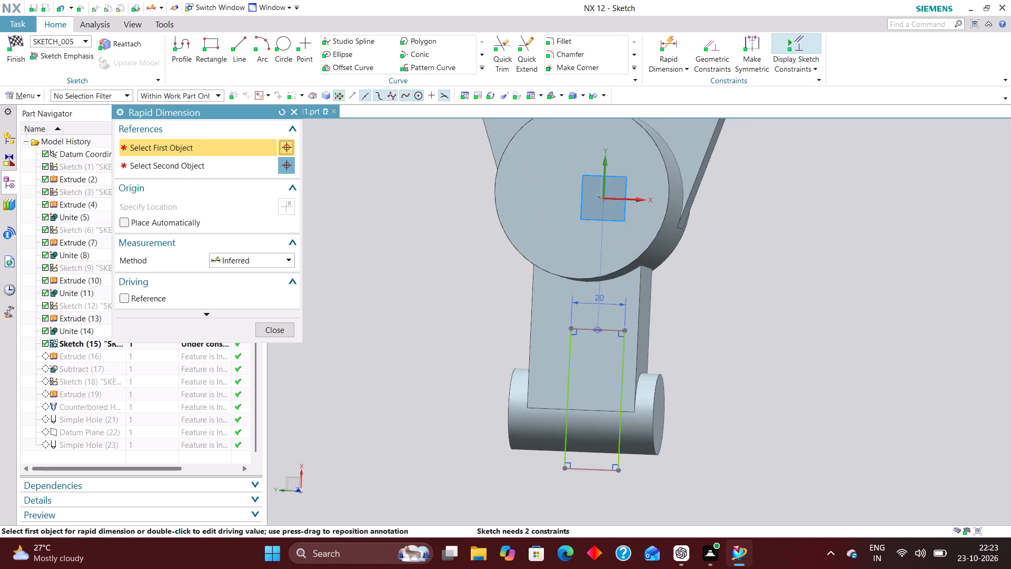
{"action": "right_click_drag", "start_coordinate": [803, 352], "coordinate": [705, 359]}
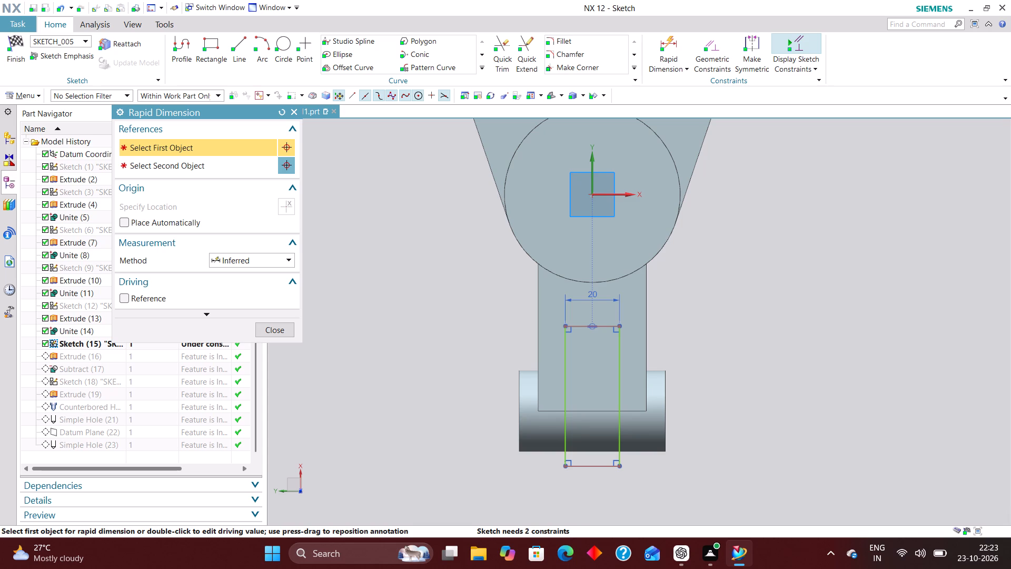
{"action": "left_click", "coordinate": [620, 194]}
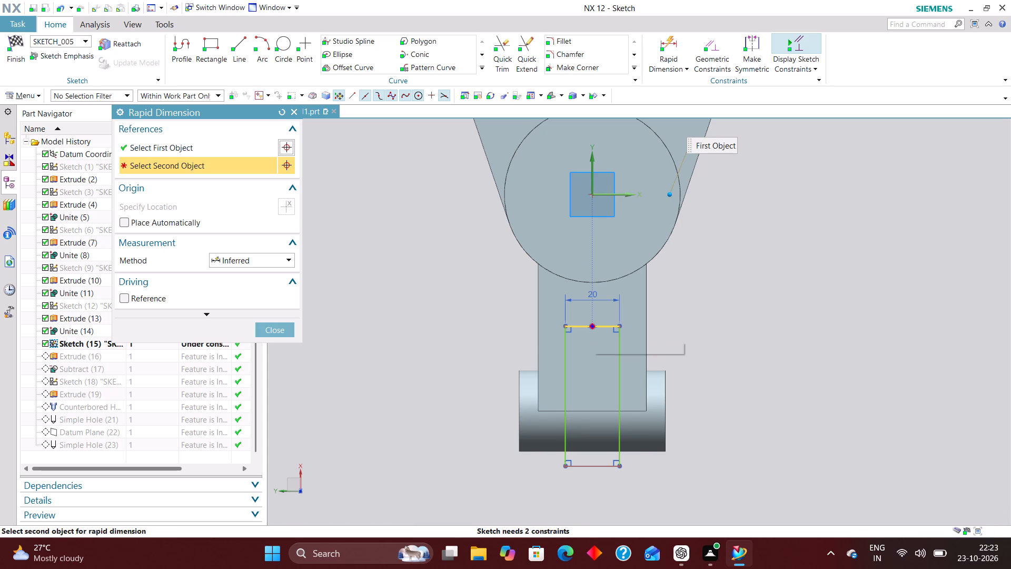
{"action": "left_click", "coordinate": [592, 327]}
{"action": "left_click", "coordinate": [708, 252]}
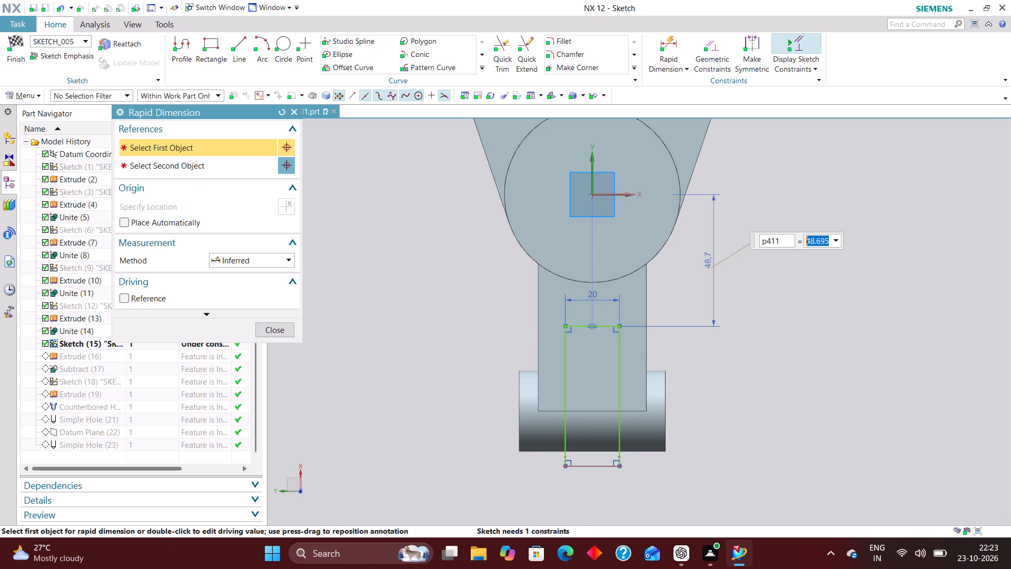
{"action": "type", "text": "50"}
{"action": "key", "text": "Return"}
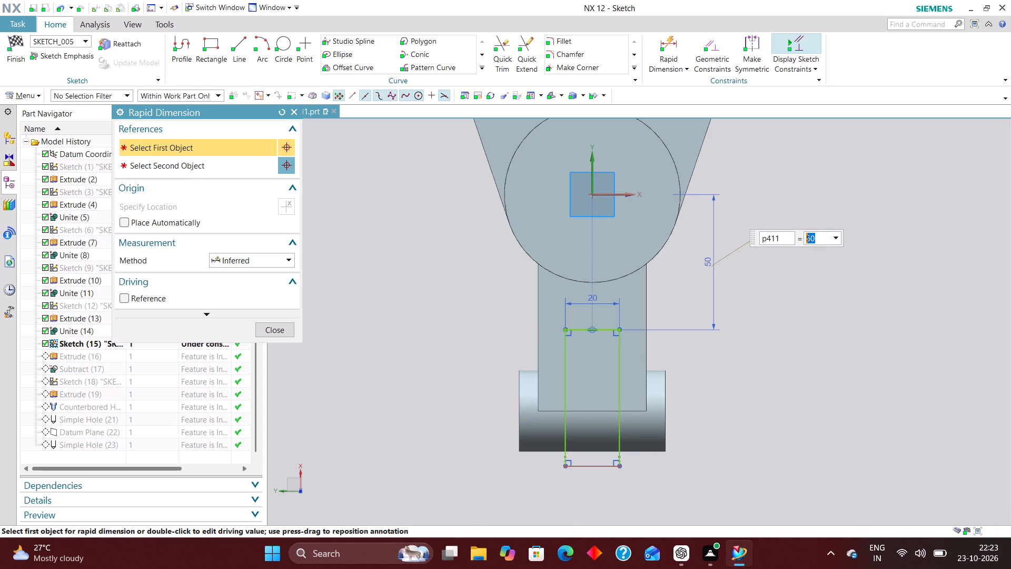
Set the distance from the X axis to the slot's inner edge to 48 mm.
{"action": "type", "text": "48"}
{"action": "key", "text": "Return"}
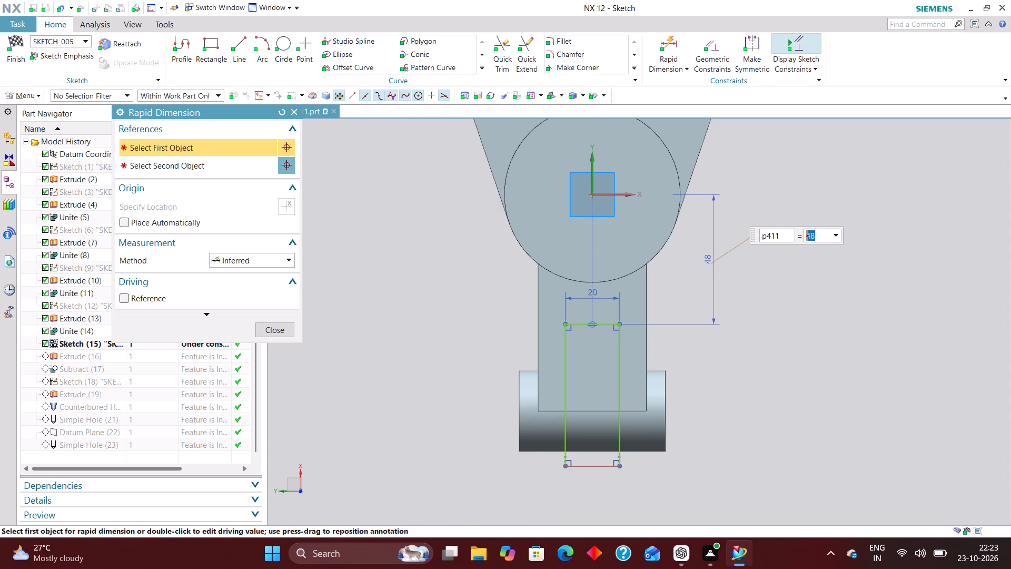
Dimension the length of the fork slot rectangle along its long side and finish the sketch.
{"action": "left_click", "coordinate": [621, 430]}
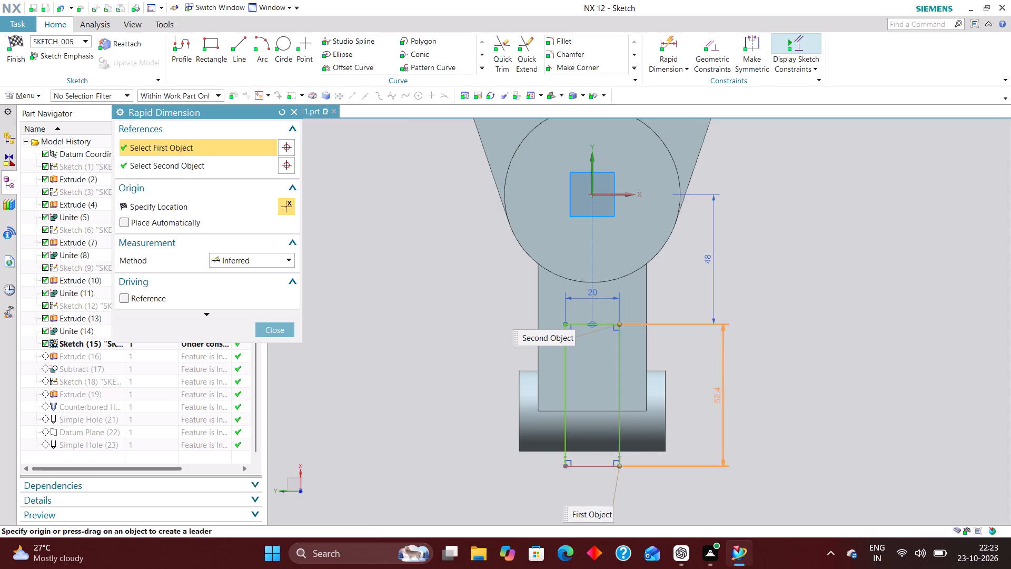
{"action": "left_click", "coordinate": [721, 391]}
{"action": "left_click", "coordinate": [281, 323]}
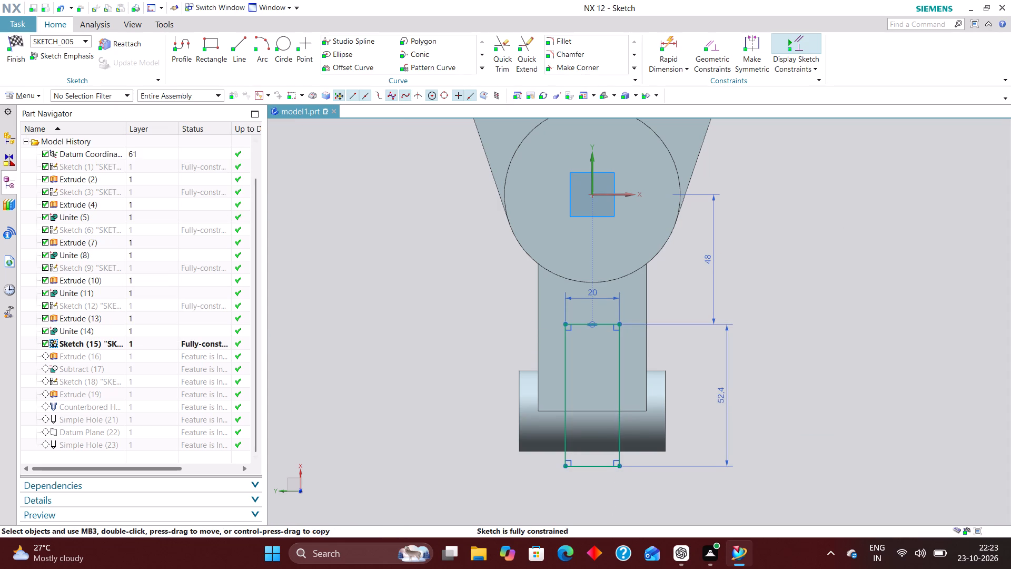
{"action": "left_click", "coordinate": [18, 46]}
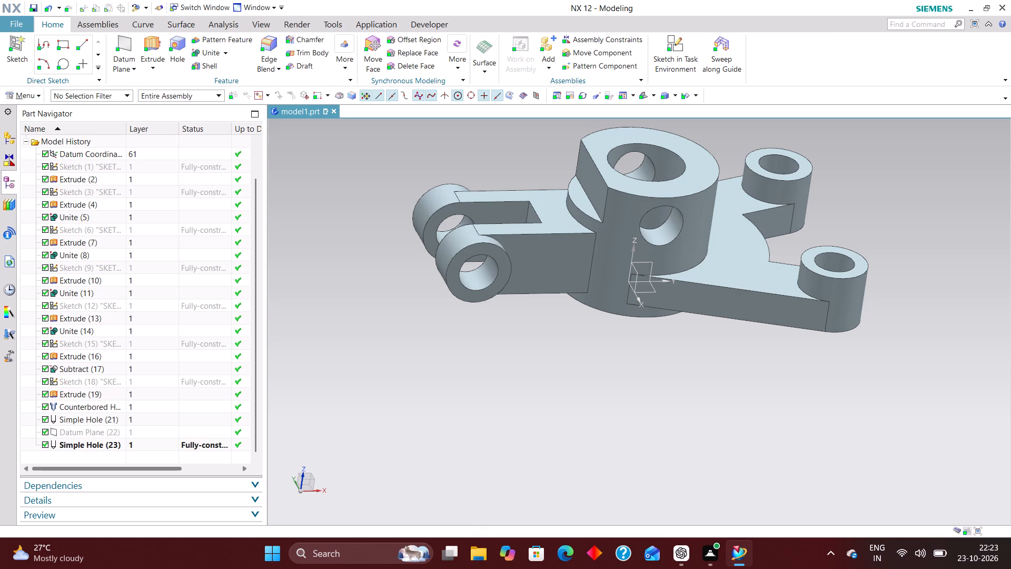
Reopen the fork slot sketch, Sketch (15), set the inner edge's distance from the X axis to 50 mm, and finish the sketch.
{"action": "middle_click_drag", "start_coordinate": [681, 408], "coordinate": [681, 415]}
{"action": "middle_click_drag", "start_coordinate": [681, 415], "coordinate": [659, 461]}
{"action": "scroll", "coordinate": [659, 461], "scroll_direction": "up", "scroll_amount": 1}
{"action": "right_click_drag", "start_coordinate": [754, 456], "coordinate": [652, 456]}
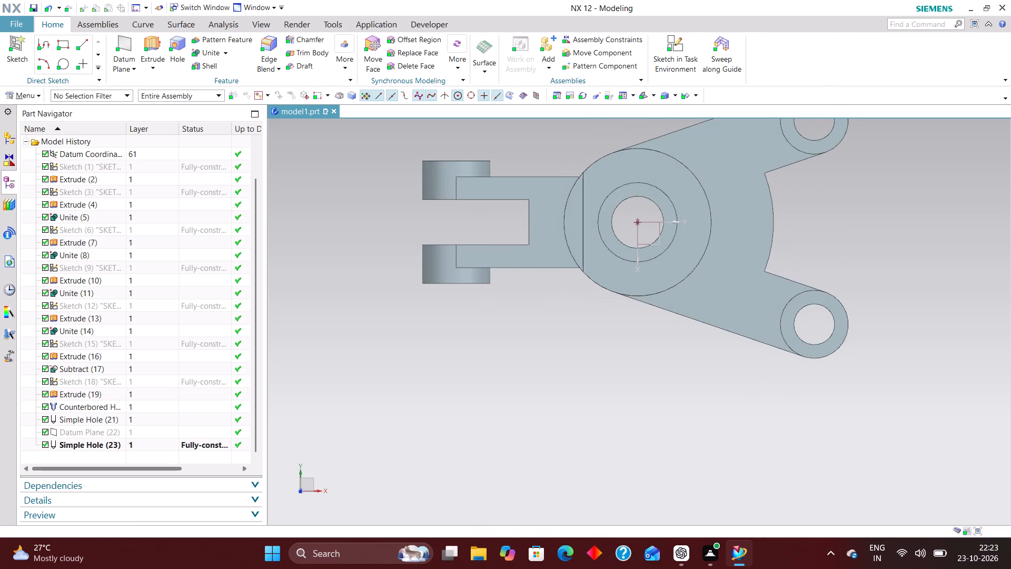
{"action": "middle_click_drag", "start_coordinate": [622, 466], "coordinate": [626, 462]}
{"action": "scroll", "coordinate": [622, 465], "scroll_direction": "up", "scroll_amount": 1}
{"action": "middle_click_drag", "start_coordinate": [626, 462], "coordinate": [663, 433]}
{"action": "left_click", "coordinate": [163, 344]}
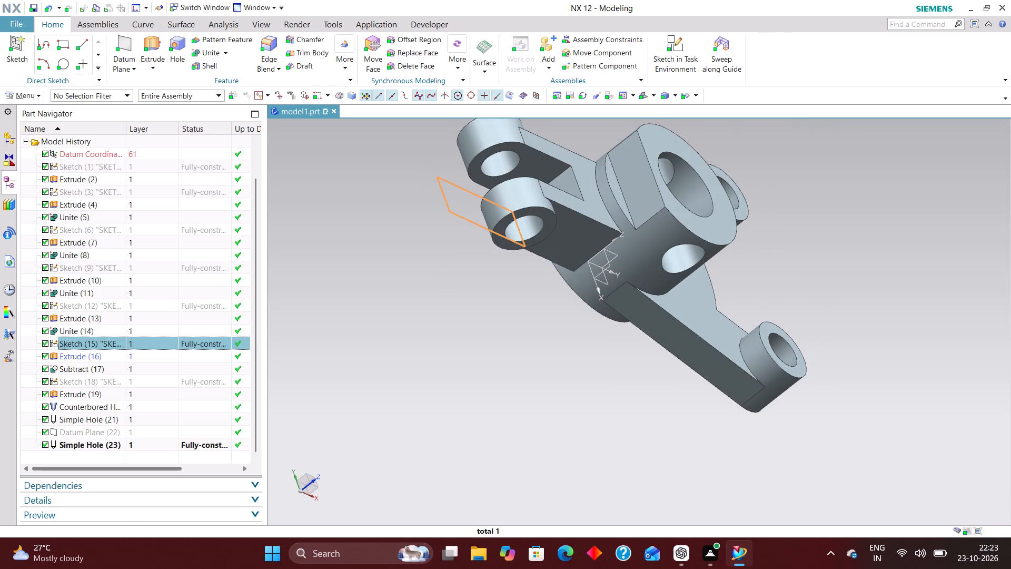
{"action": "right_click", "coordinate": [162, 342]}
{"action": "left_click", "coordinate": [225, 63]}
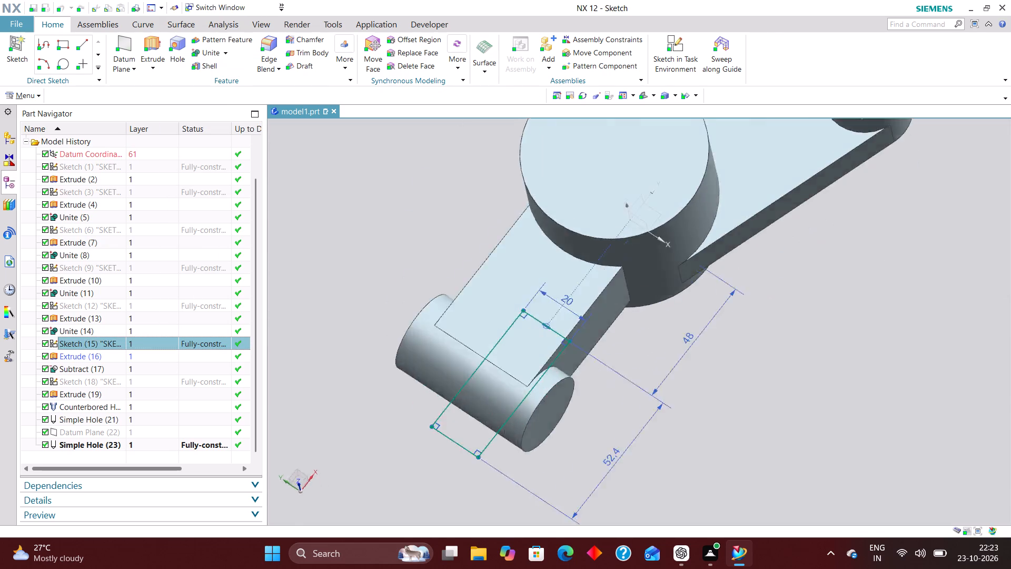
{"action": "double_click", "coordinate": [712, 239]}
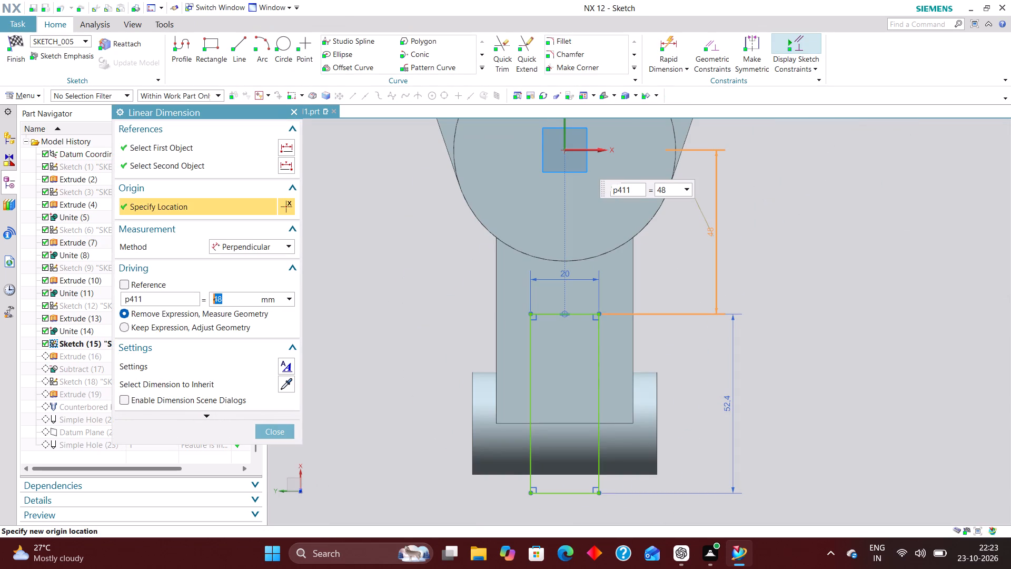
{"action": "type", "text": "50"}
{"action": "key", "text": "Return"}
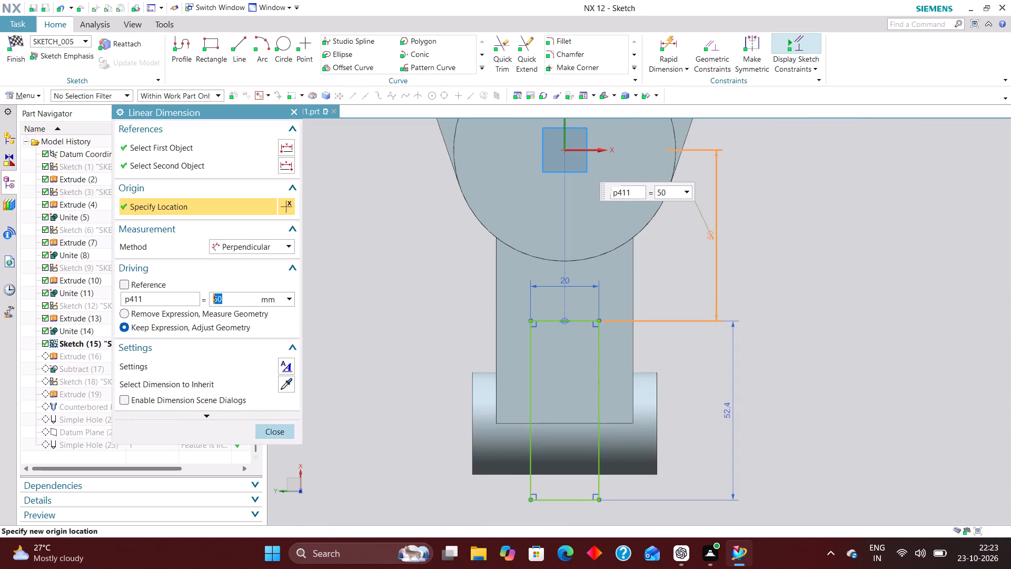
{"action": "left_click", "coordinate": [278, 429]}
{"action": "left_click", "coordinate": [22, 43]}
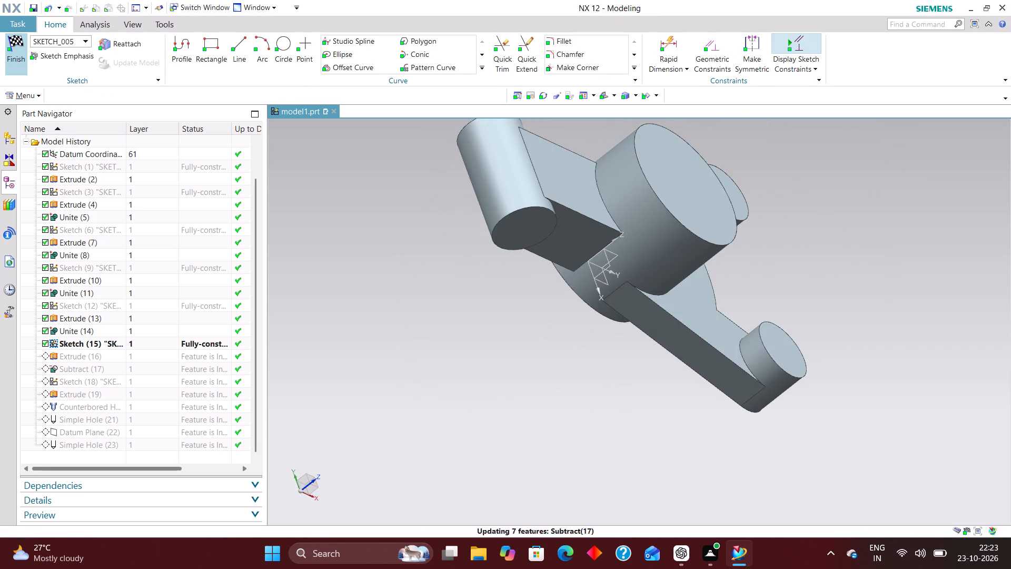
Group Counterbored Hole (20), Simple Hole (21) and Simple Hole (23) into a feature group named HOLES.
{"action": "key", "text": "End"}
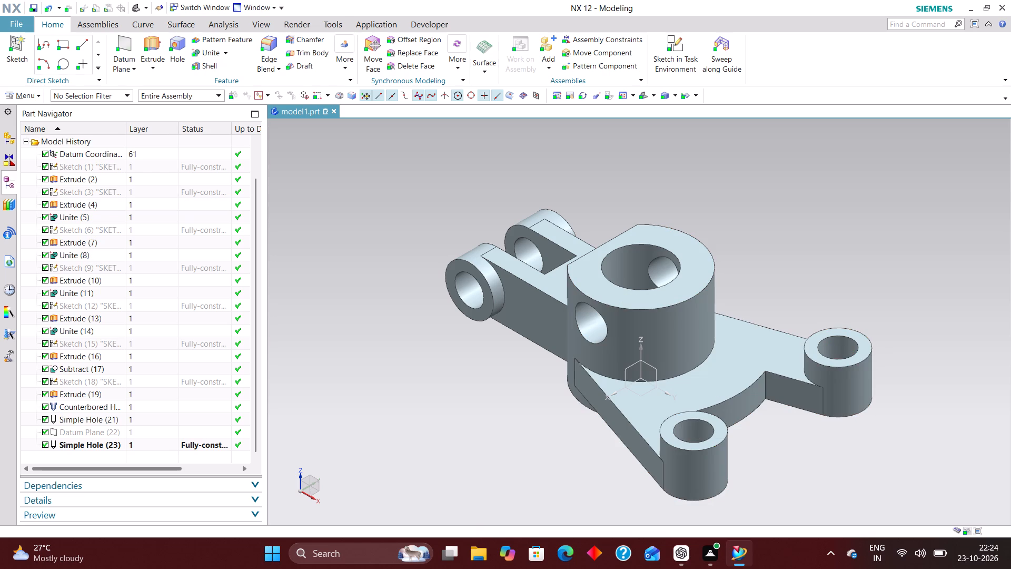
{"action": "left_click", "coordinate": [95, 443], "text": "ctrl"}
{"action": "left_click", "coordinate": [100, 416], "text": "ctrl"}
{"action": "left_click", "coordinate": [103, 405], "text": "ctrl"}
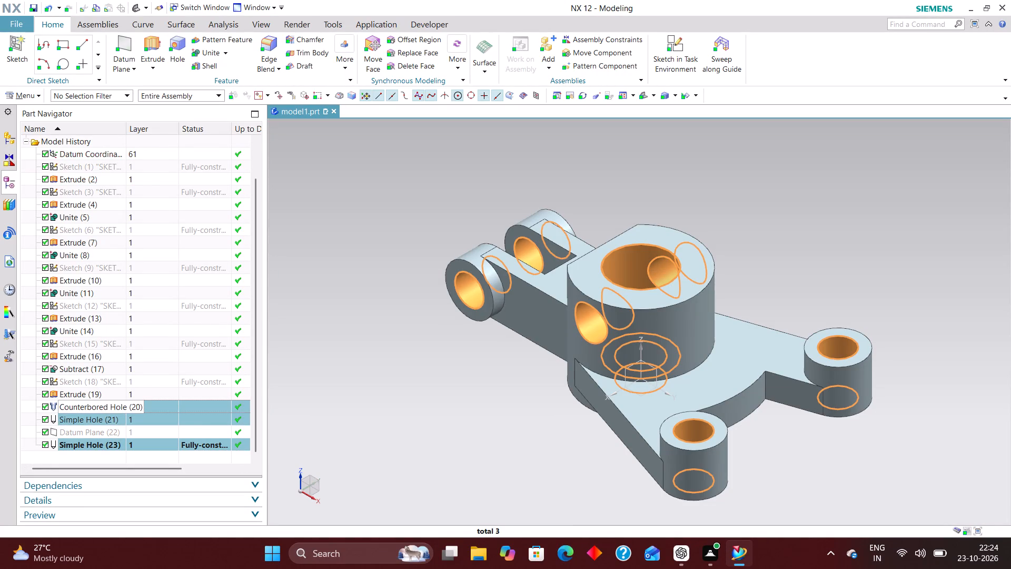
{"action": "right_click", "coordinate": [104, 404]}
{"action": "left_click", "coordinate": [166, 285]}
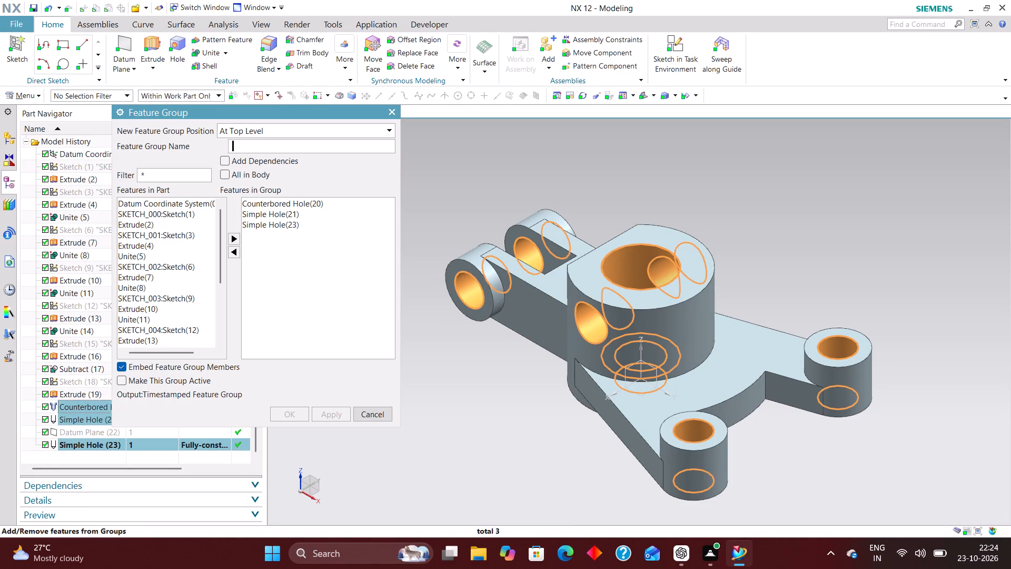
{"action": "type", "text": "HOLES"}
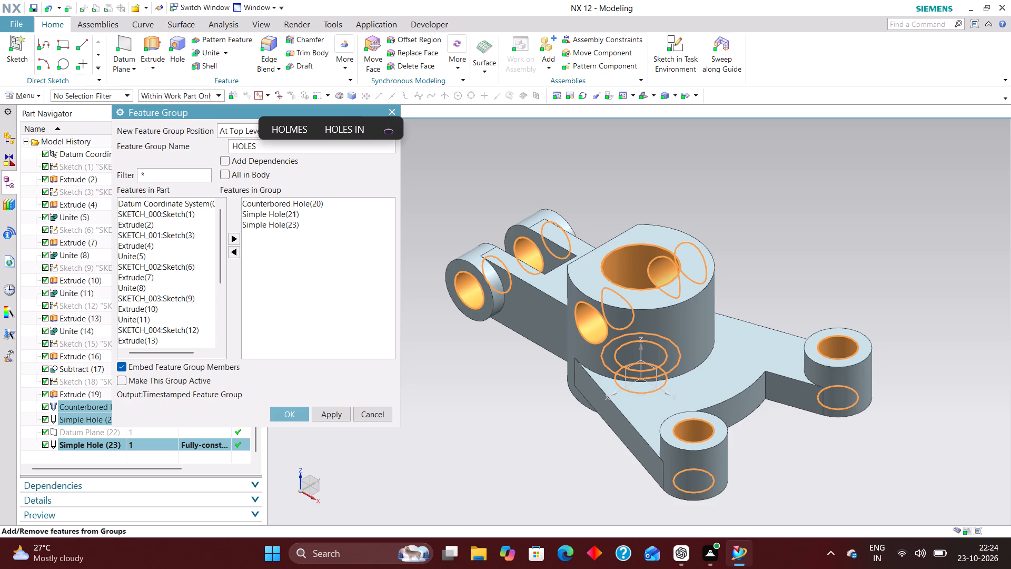
{"action": "left_click", "coordinate": [295, 414]}
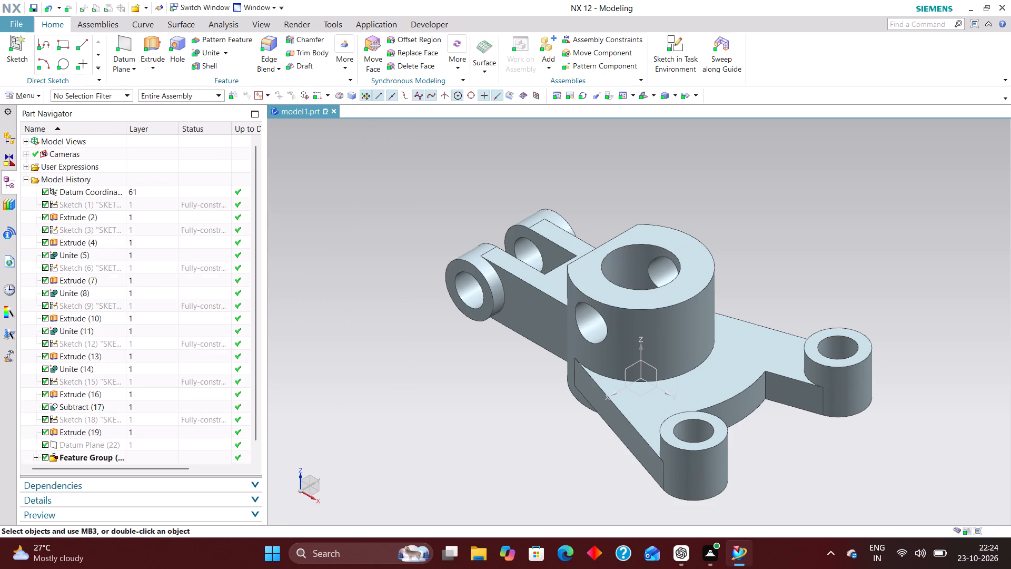
Move the datum coordinate system to layer 220.
{"action": "left_click", "coordinate": [150, 190]}
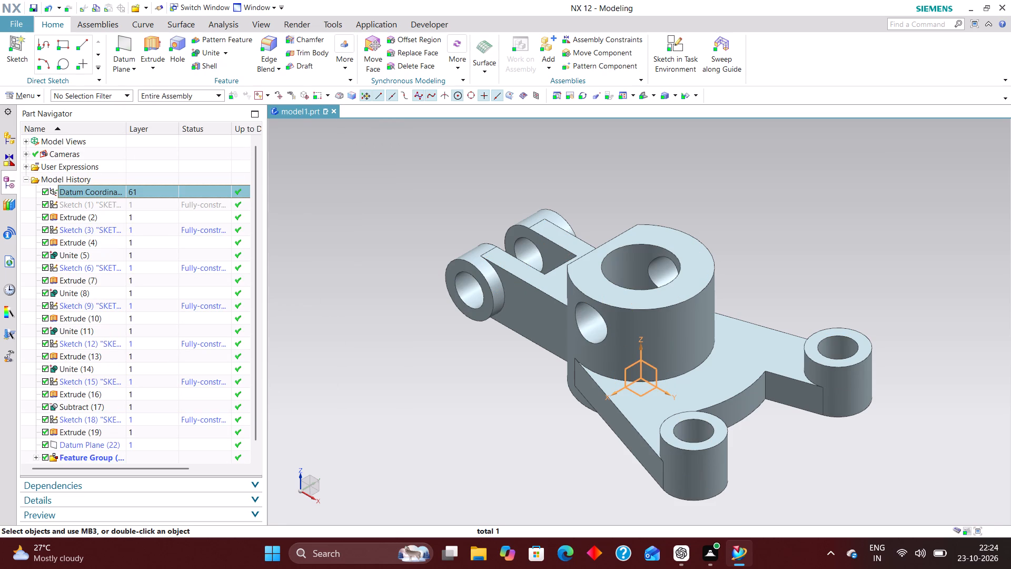
{"action": "key", "text": "ctrl+j"}
{"action": "type", "text": "22"}
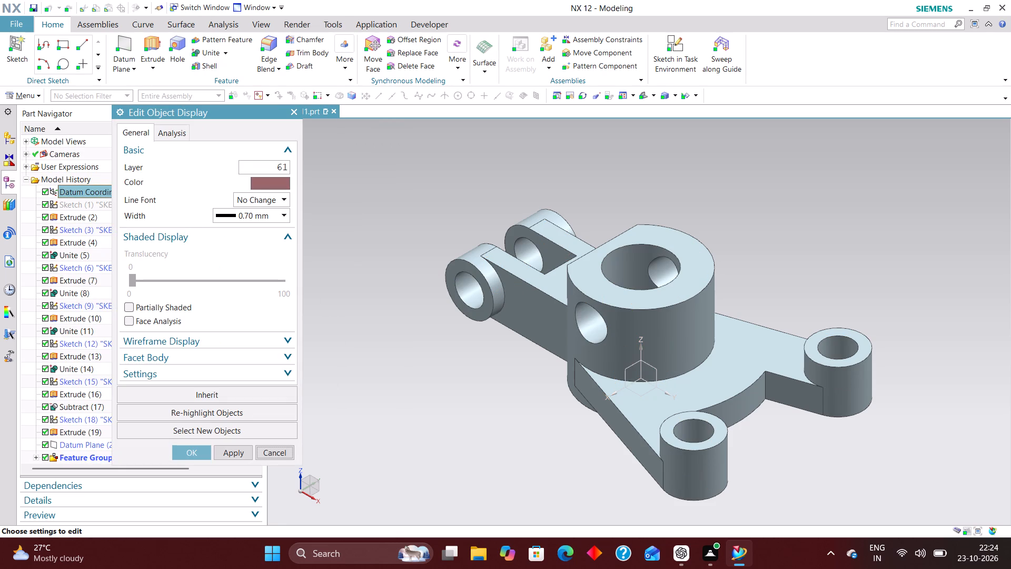
{"action": "left_click_drag", "start_coordinate": [276, 164], "coordinate": [330, 170]}
{"action": "type", "text": "22"}
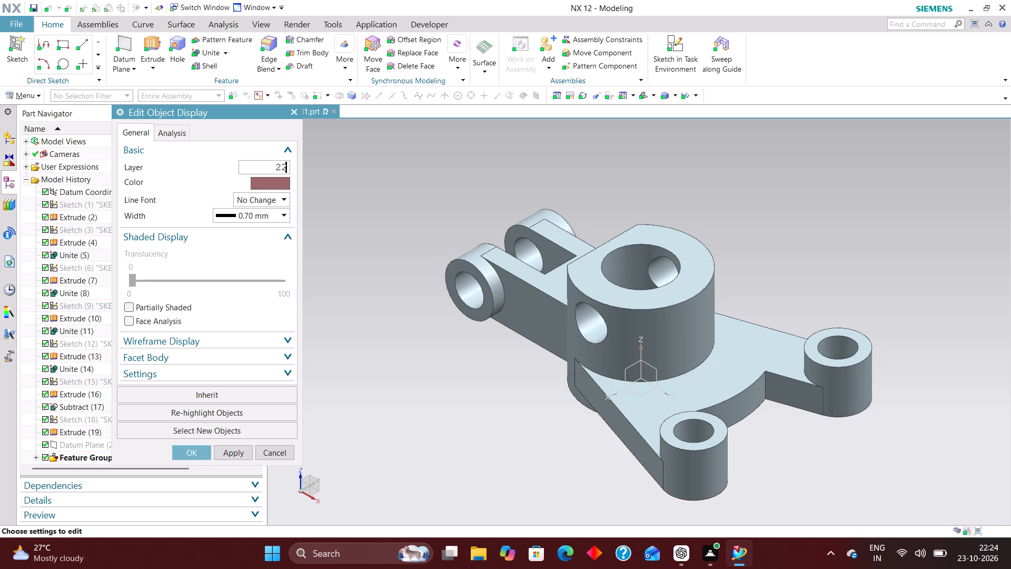
{"action": "key", "text": "0"}
{"action": "key", "text": "Return"}
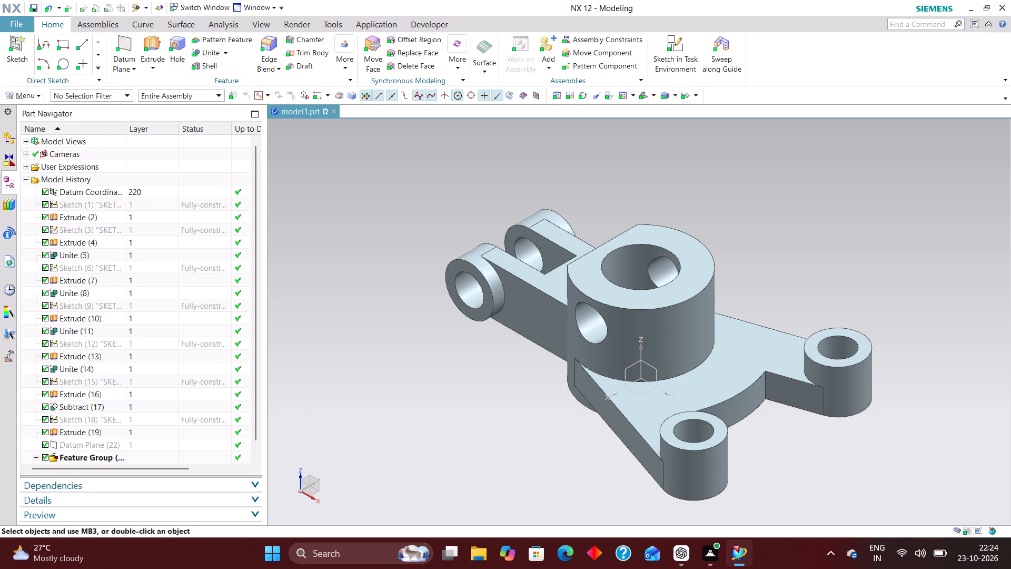
Move the boss circle sketch, Sketch (1), to layer 11.
{"action": "left_click", "coordinate": [151, 208]}
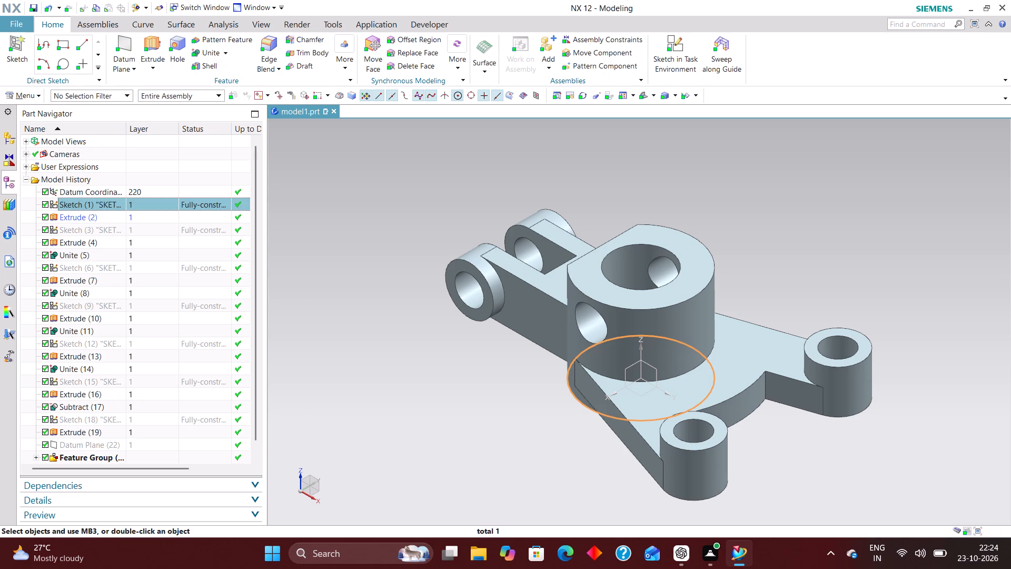
{"action": "key", "text": "ctrl+j"}
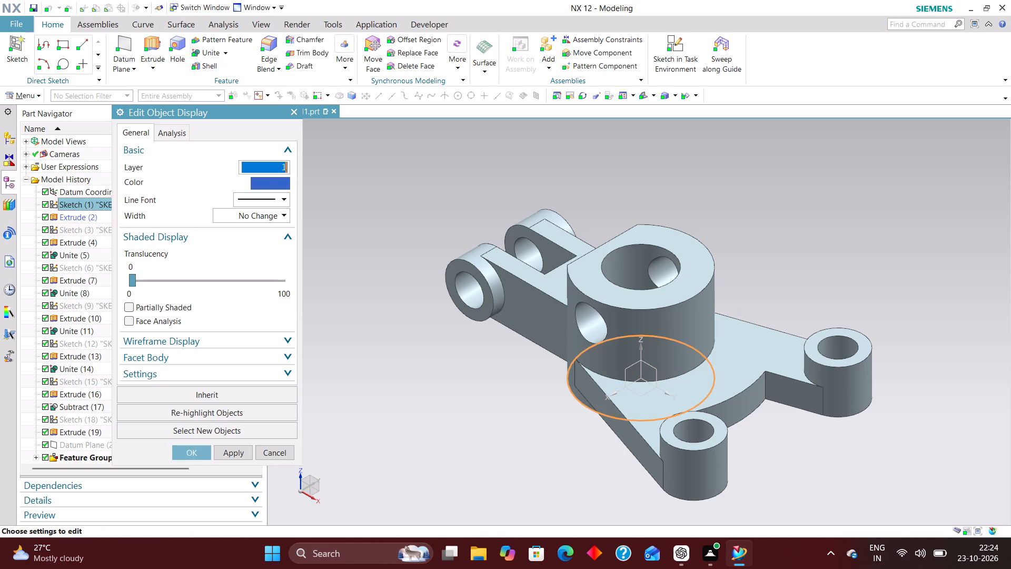
{"action": "type", "text": "11"}
{"action": "key", "text": "Return"}
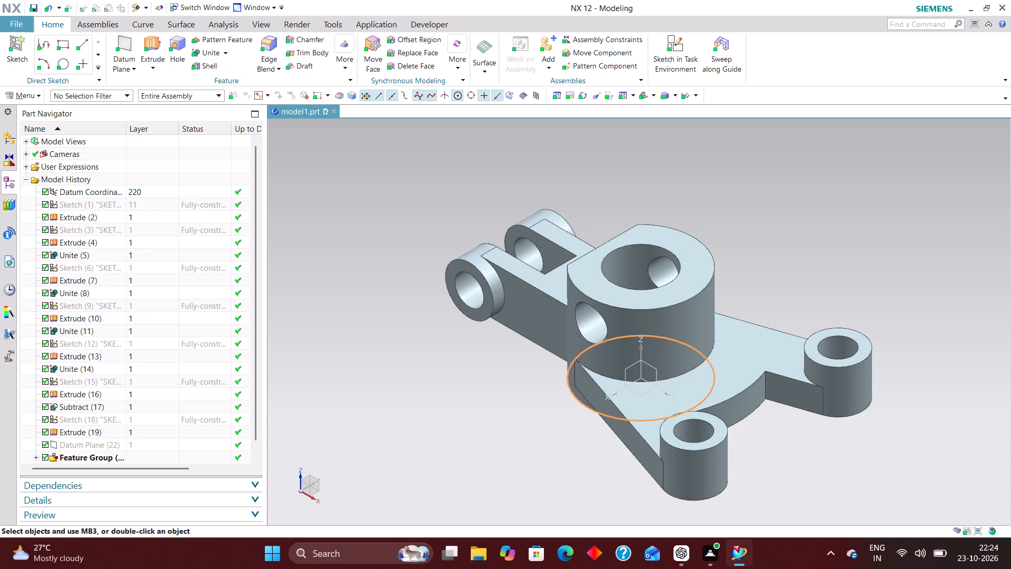
Move the solid body to layer 2 by way of the boss extrusion, Extrude (2).
{"action": "left_click", "coordinate": [142, 222]}
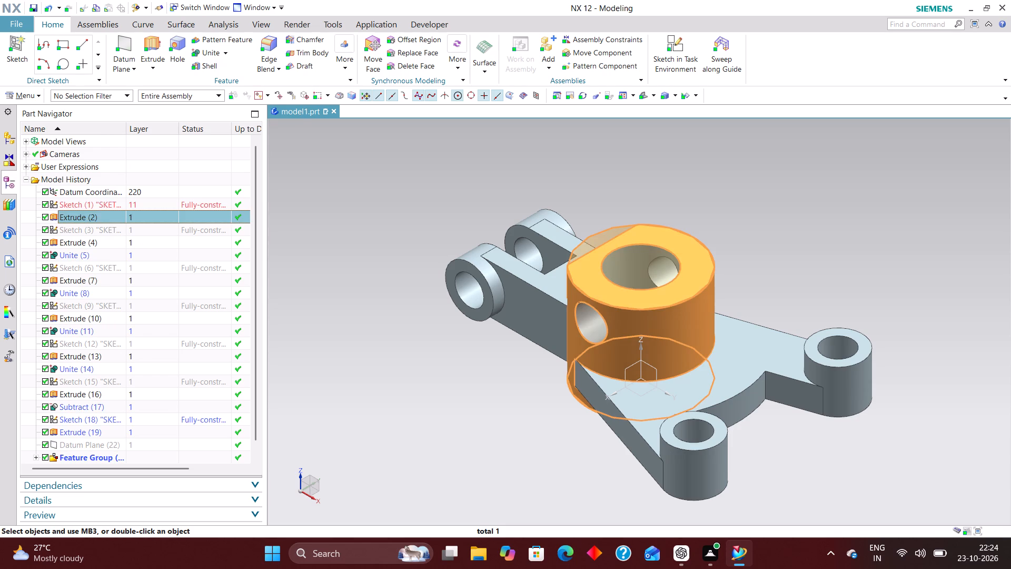
{"action": "key", "text": "ctrl+j"}
{"action": "key", "text": "2"}
{"action": "key", "text": "Return"}
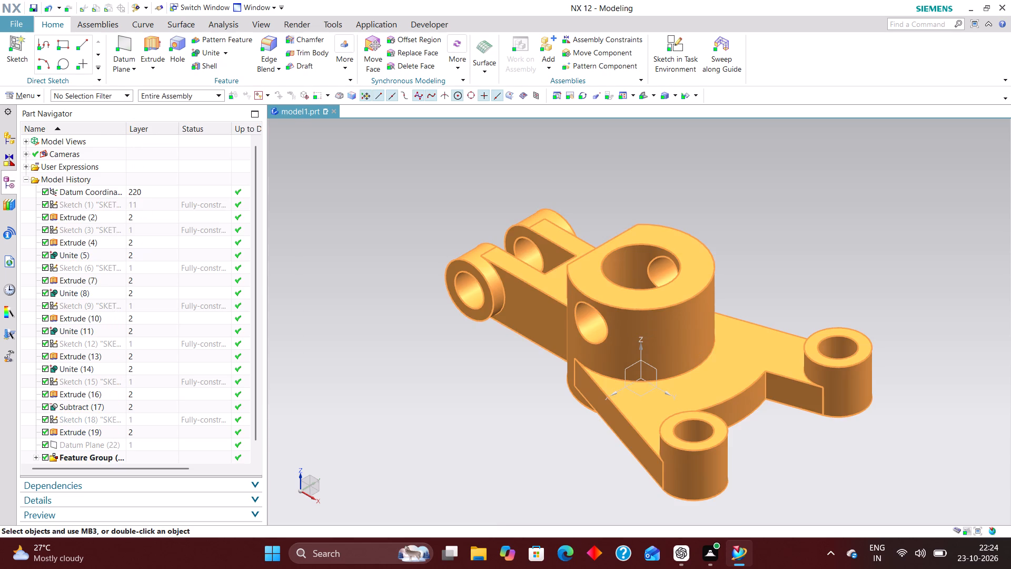
Move the tangent arms' sketch, Sketch (3), to layer 12 and the arm-end circles' sketch, Sketch (6), to layer 13.
{"action": "left_click", "coordinate": [138, 229]}
{"action": "key", "text": "ctrl+j"}
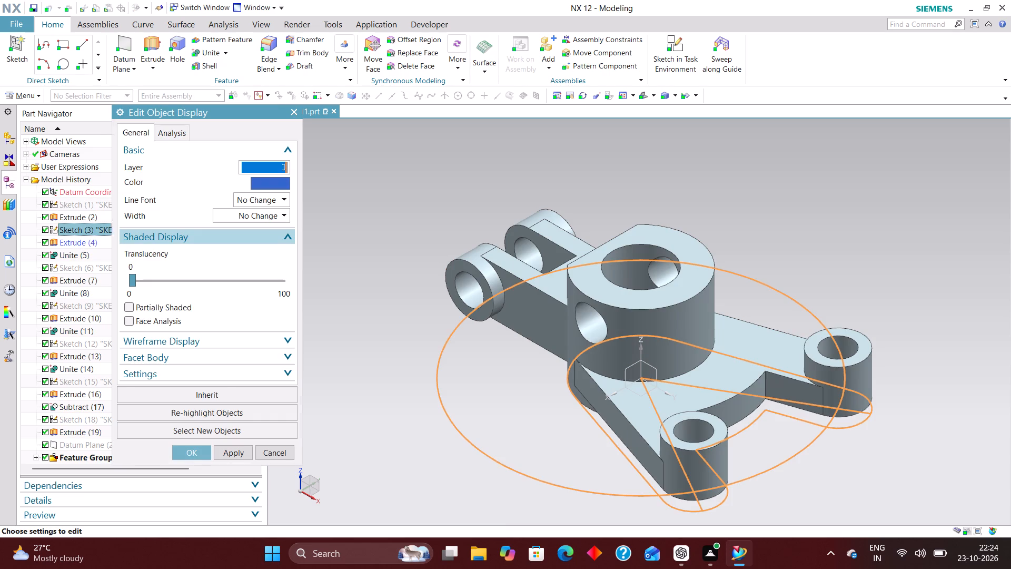
{"action": "type", "text": "12"}
{"action": "key", "text": "Return"}
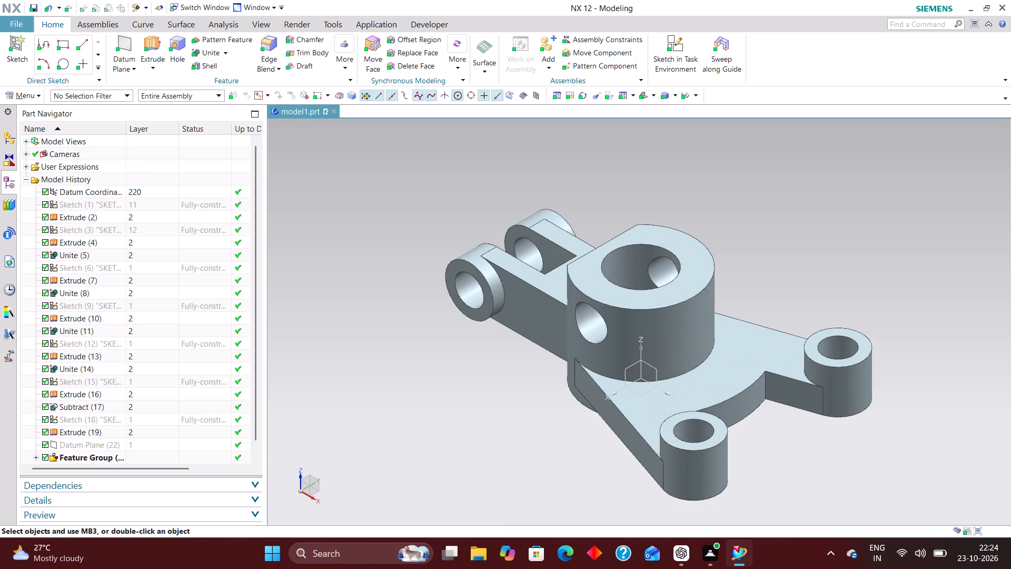
{"action": "left_click", "coordinate": [143, 267]}
{"action": "key", "text": "ctrl+j"}
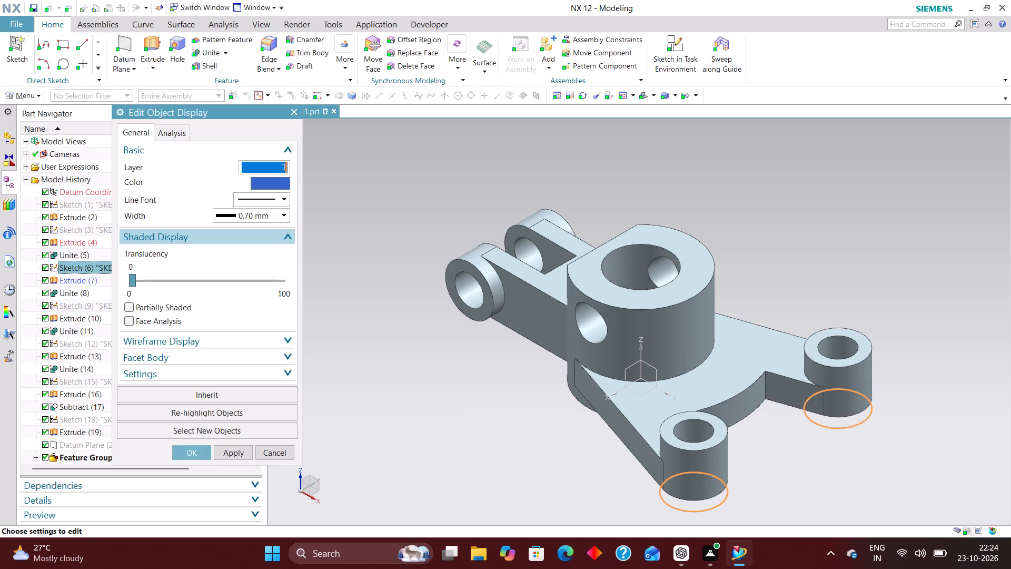
{"action": "type", "text": "13"}
{"action": "key", "text": "Return"}
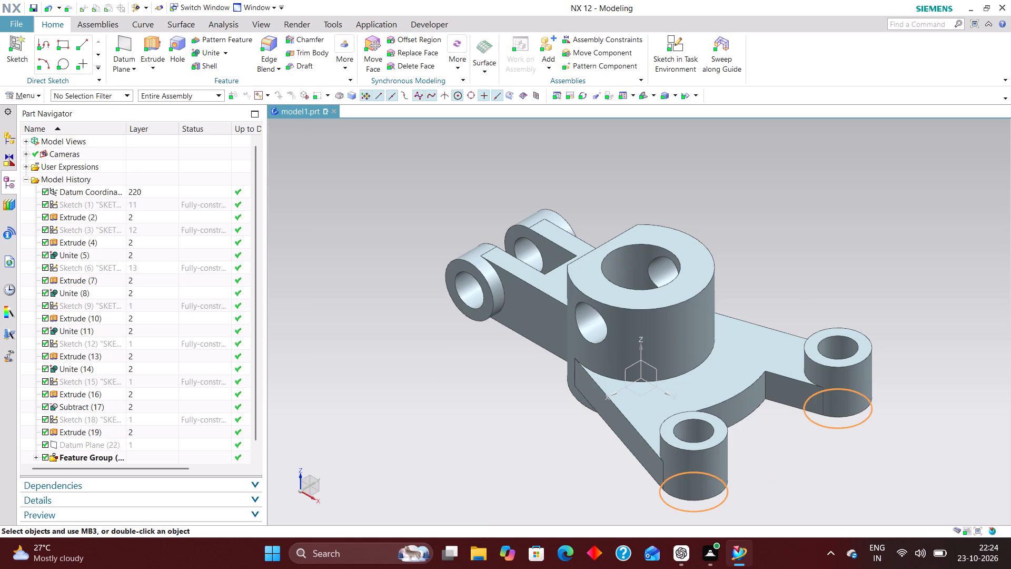
Move the fork arm sketch, Sketch (9), to layer 14 and the fork-end circle sketch, Sketch (12), to layer 15.
{"action": "left_click", "coordinate": [154, 307]}
{"action": "key", "text": "ctrl+j"}
{"action": "type", "text": "14"}
{"action": "key", "text": "Return"}
{"action": "left_click", "coordinate": [142, 342]}
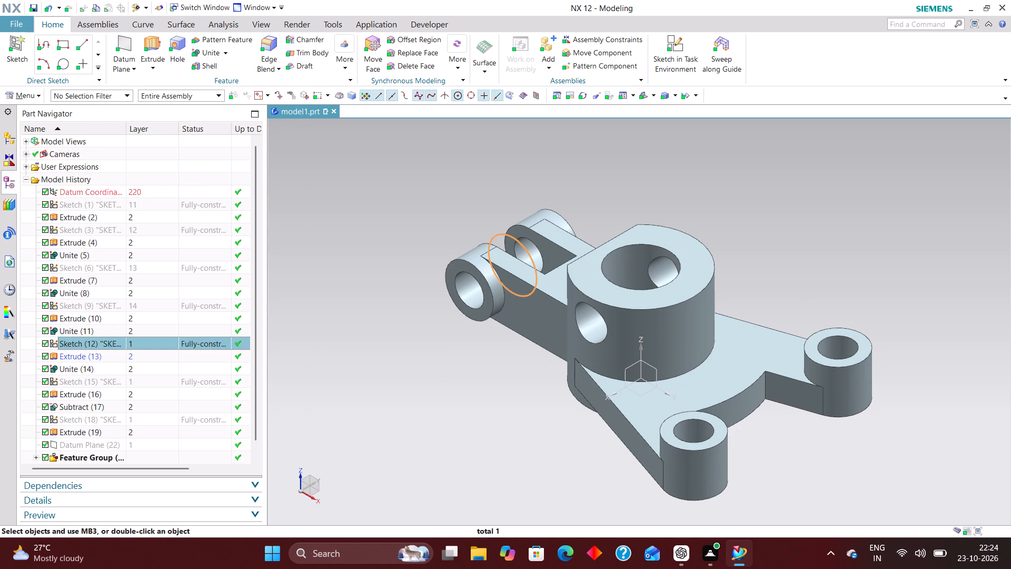
{"action": "key", "text": "ctrl+j"}
{"action": "type", "text": "15"}
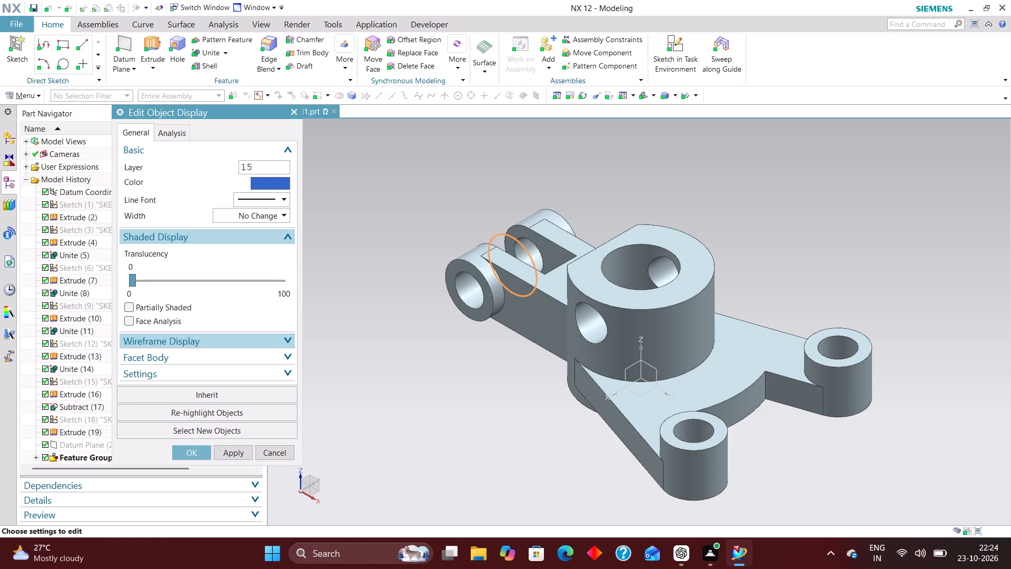
{"action": "key", "text": "Return"}
Move the fork slot's rectangle sketch, Sketch (15), to layer 16 and the boss cut's rectangle sketch, Sketch (18), to layer 17.
{"action": "left_click", "coordinate": [142, 384]}
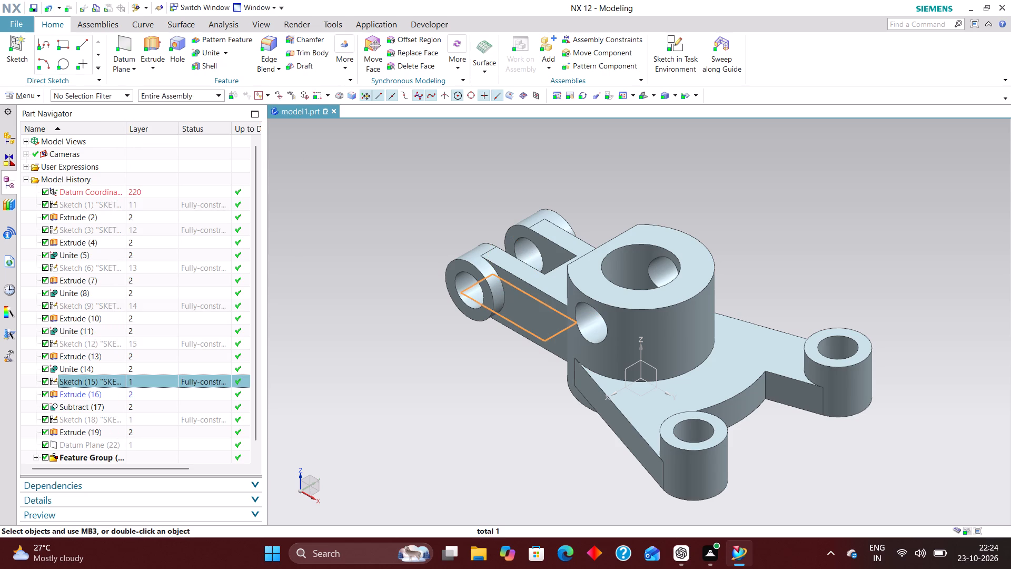
{"action": "key", "text": "ctrl+j"}
{"action": "type", "text": "16"}
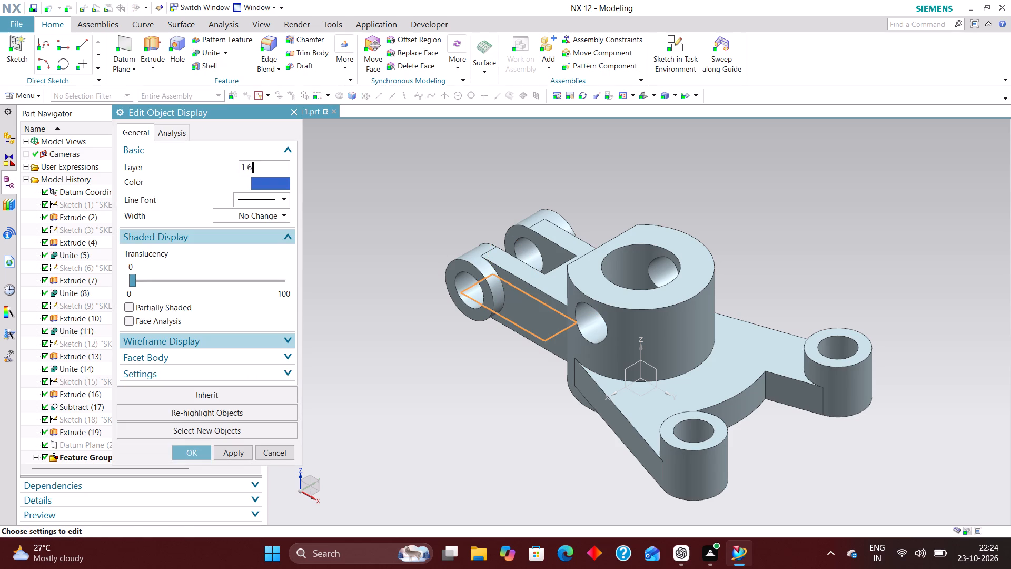
{"action": "key", "text": "Return"}
{"action": "left_click", "coordinate": [145, 420]}
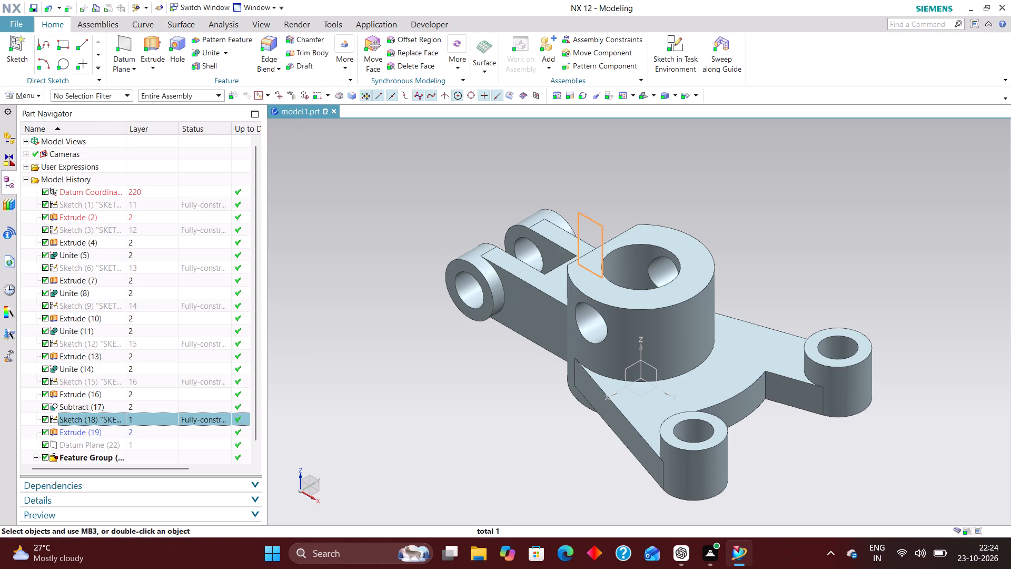
{"action": "key", "text": "ctrl+j"}
{"action": "type", "text": "17"}
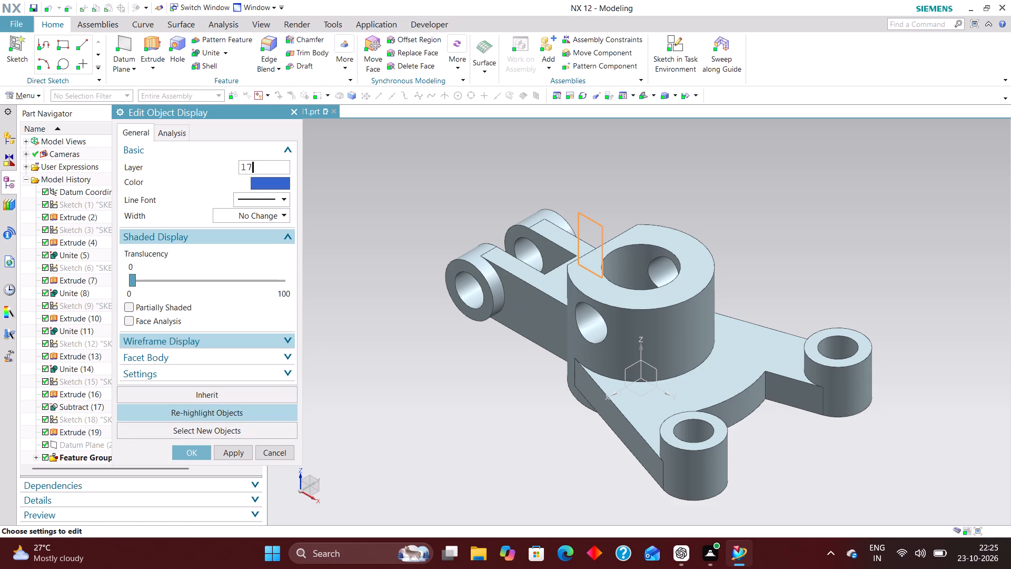
{"action": "key", "text": "Return"}
Move the datum plane at the boss's side hole, Datum Plane (22), to layer 18.
{"action": "left_click", "coordinate": [140, 447]}
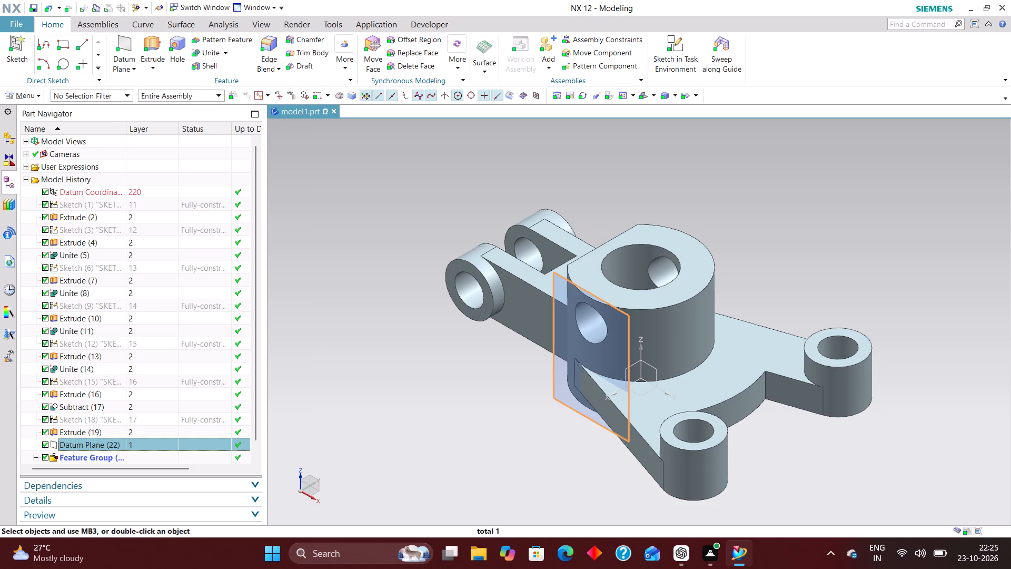
{"action": "key", "text": "ctrl+j"}
{"action": "type", "text": "18"}
{"action": "key", "text": "Return"}
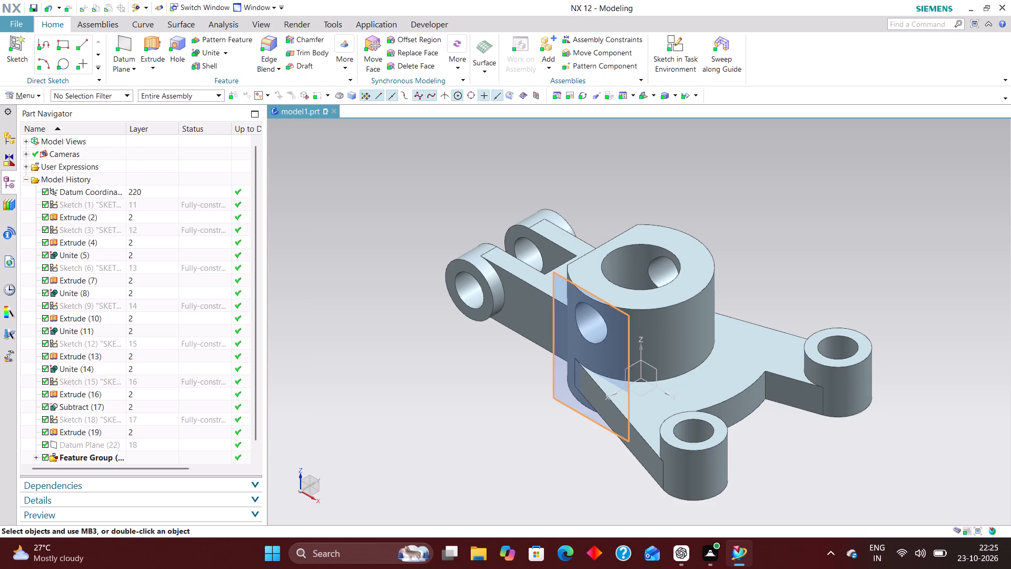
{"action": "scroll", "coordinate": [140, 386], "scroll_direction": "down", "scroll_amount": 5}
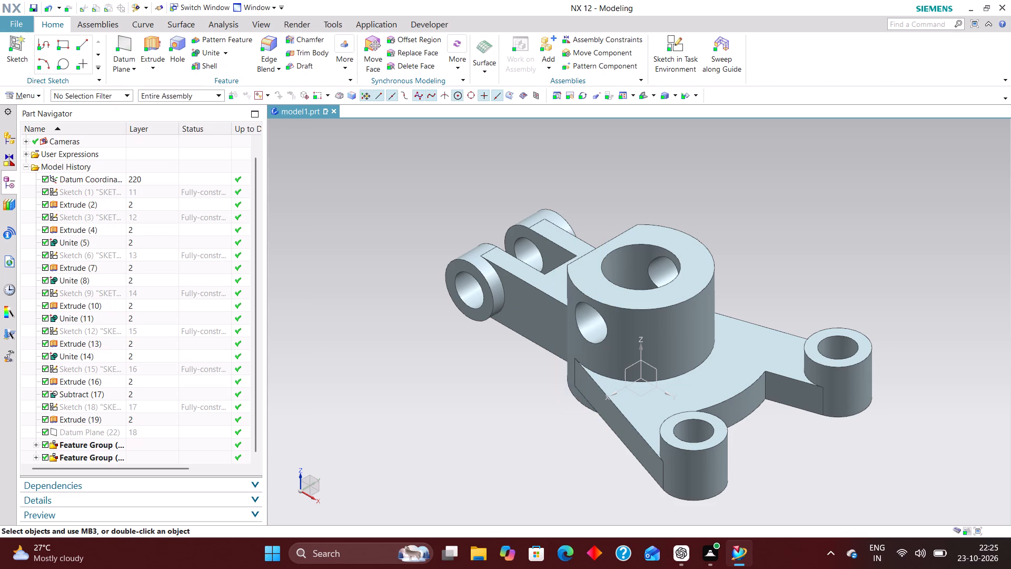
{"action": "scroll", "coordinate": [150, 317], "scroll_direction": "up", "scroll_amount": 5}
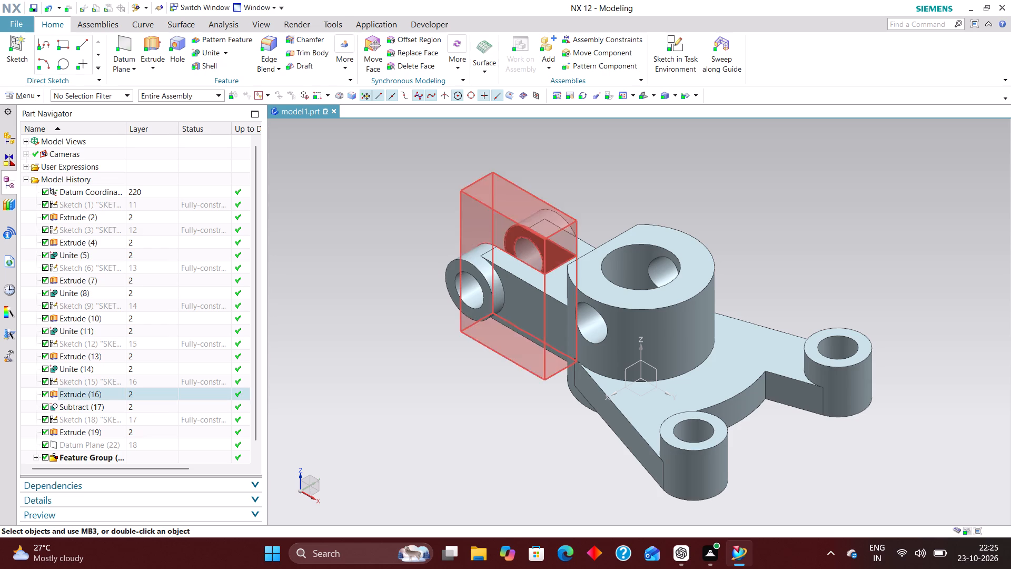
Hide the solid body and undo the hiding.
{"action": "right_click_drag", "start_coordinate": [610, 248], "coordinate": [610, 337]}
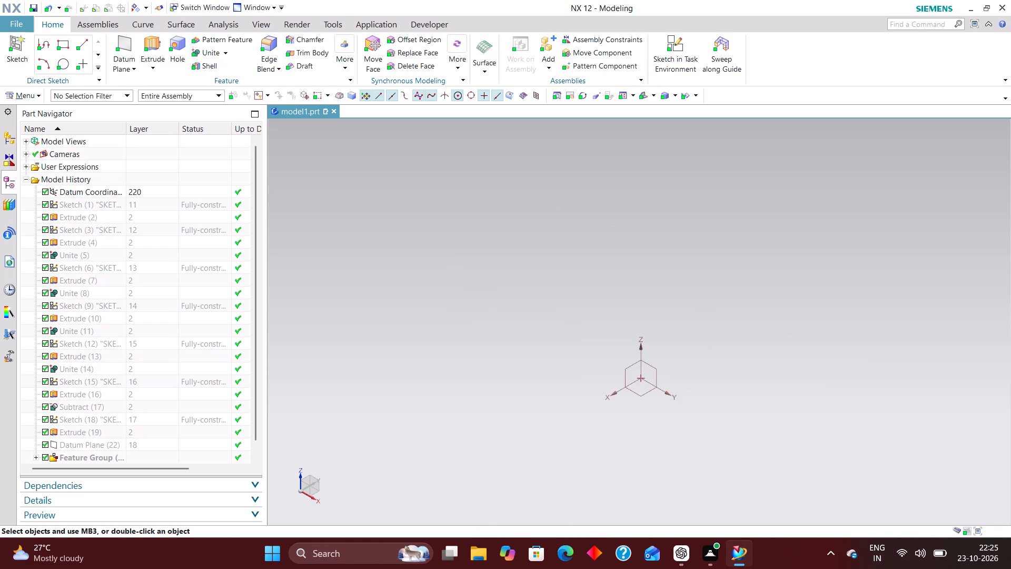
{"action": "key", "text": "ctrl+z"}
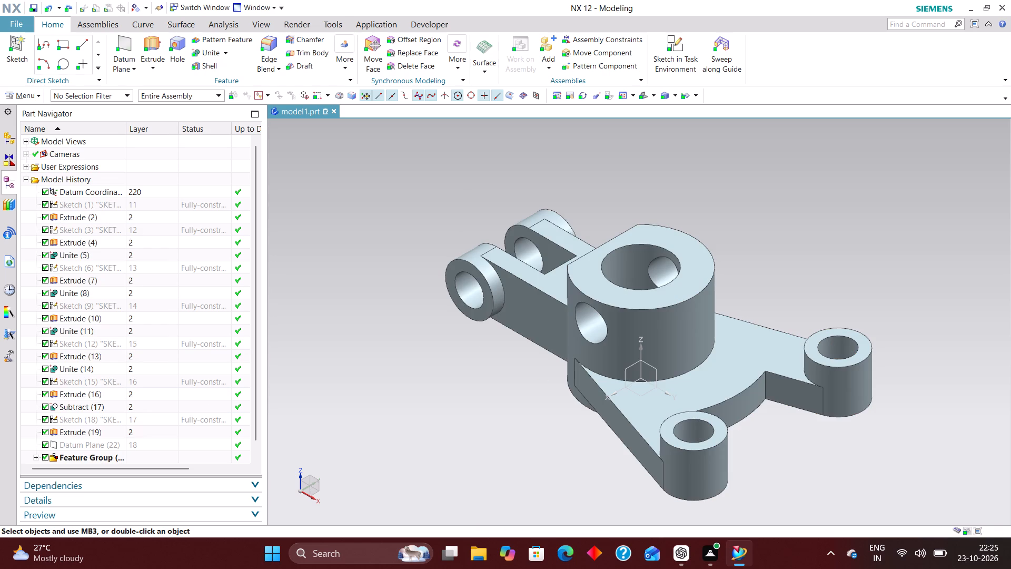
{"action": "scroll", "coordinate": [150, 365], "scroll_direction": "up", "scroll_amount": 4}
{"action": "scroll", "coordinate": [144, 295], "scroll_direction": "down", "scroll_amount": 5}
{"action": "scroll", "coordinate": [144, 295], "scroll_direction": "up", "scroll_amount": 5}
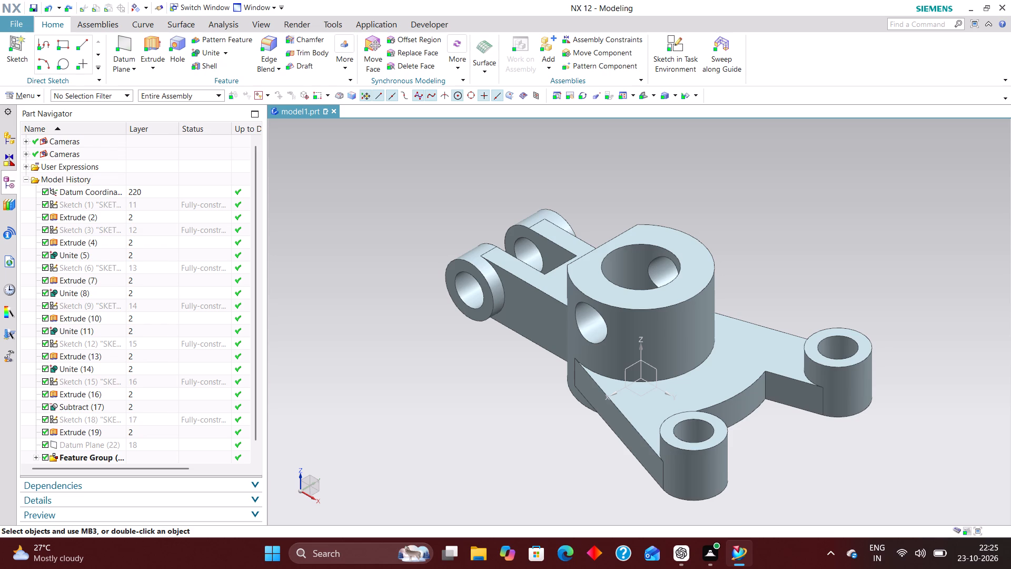
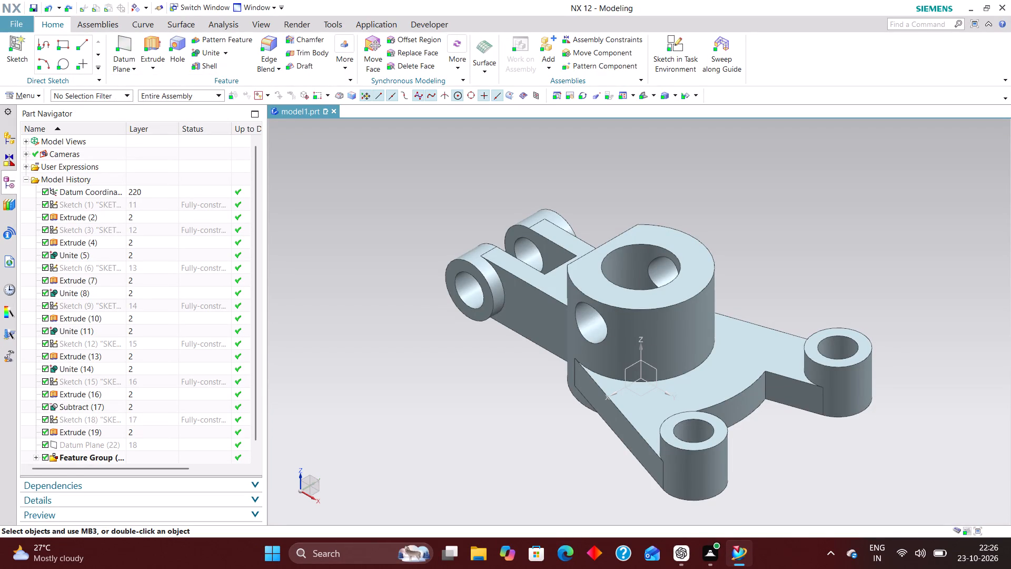
Assign the library material Steel to the bracket's solid body.
{"action": "scroll", "coordinate": [130, 267], "scroll_direction": "down", "scroll_amount": 3}
{"action": "scroll", "coordinate": [149, 315], "scroll_direction": "up", "scroll_amount": 4}
{"action": "scroll", "coordinate": [143, 320], "scroll_direction": "down", "scroll_amount": 5}
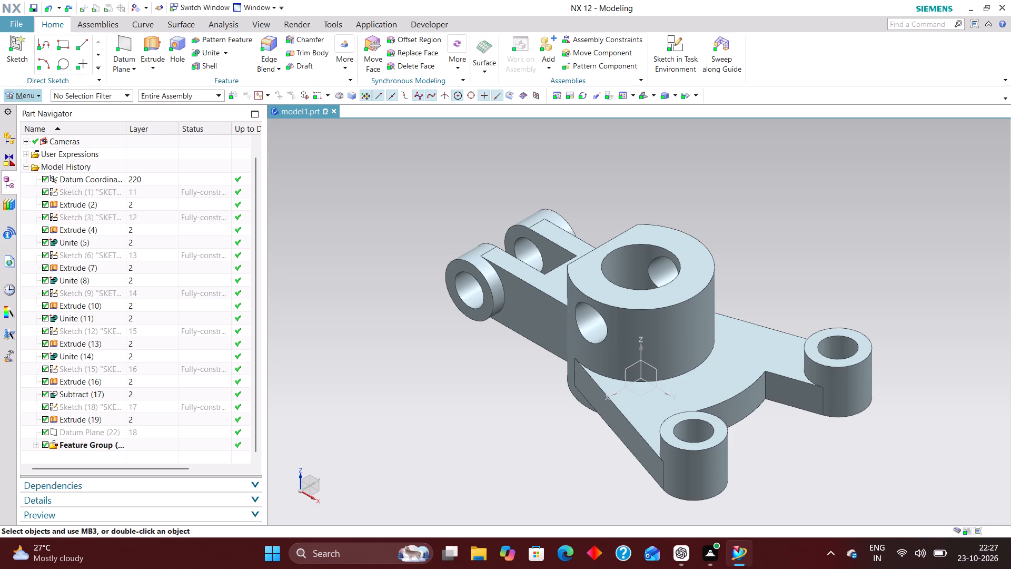
{"action": "left_click", "coordinate": [38, 96]}
{"action": "left_click", "coordinate": [41, 172]}
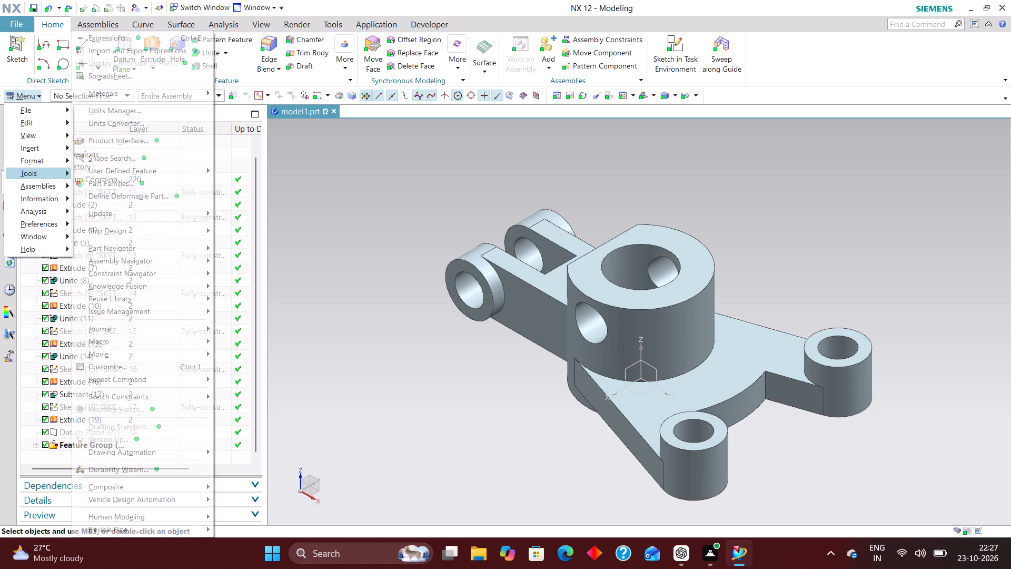
{"action": "left_click", "coordinate": [121, 91]}
{"action": "left_click", "coordinate": [224, 96]}
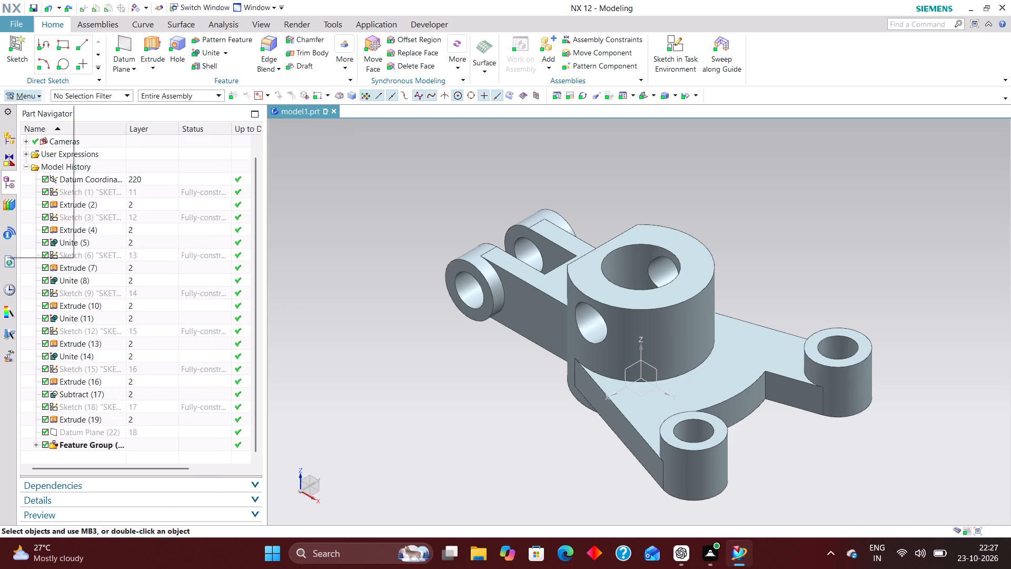
{"action": "scroll", "coordinate": [172, 315], "scroll_direction": "down", "scroll_amount": 5}
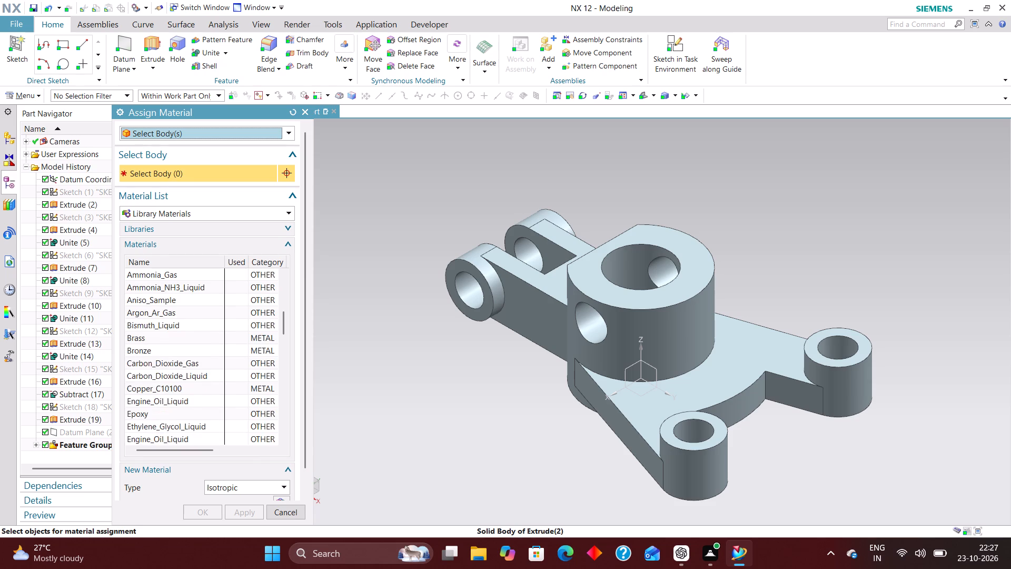
{"action": "scroll", "coordinate": [172, 315], "scroll_direction": "down", "scroll_amount": 11}
{"action": "scroll", "coordinate": [156, 383], "scroll_direction": "down", "scroll_amount": 10}
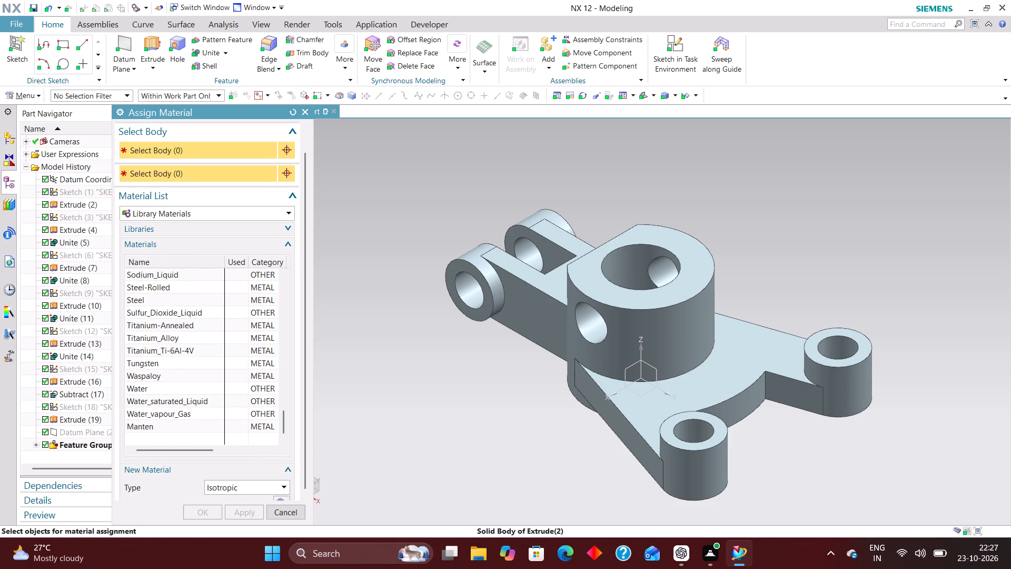
{"action": "left_click", "coordinate": [153, 279]}
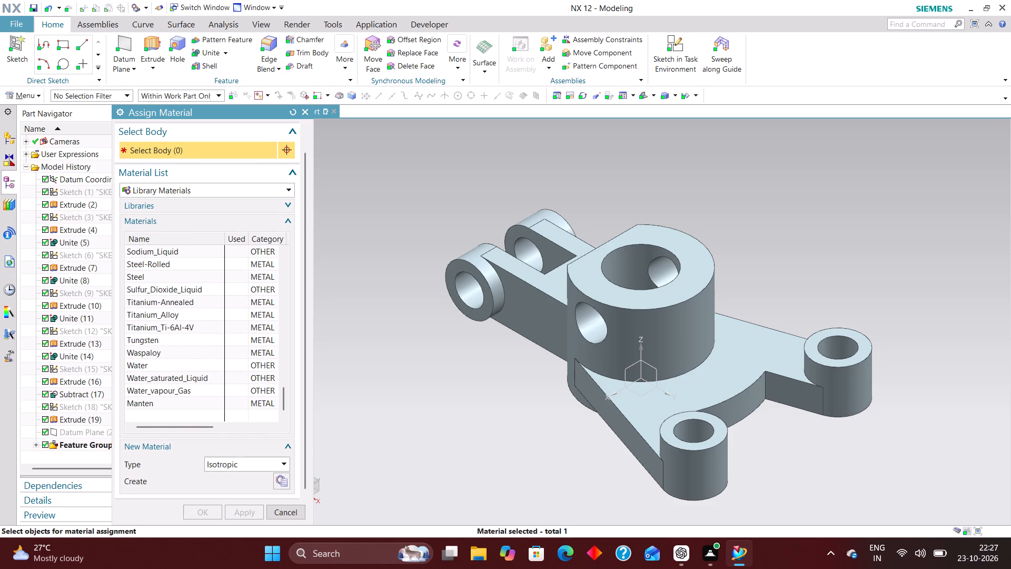
{"action": "left_click", "coordinate": [707, 354]}
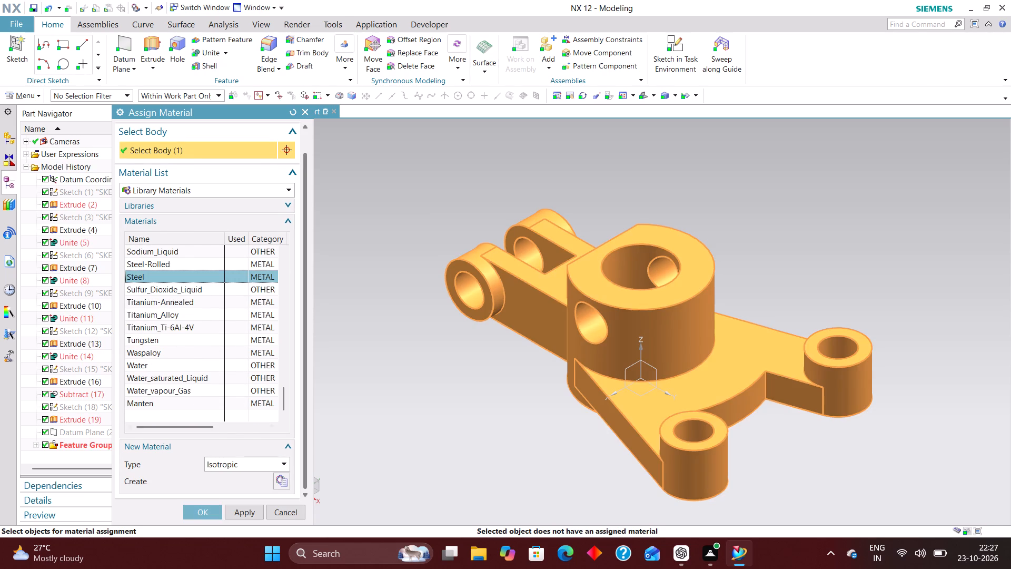
{"action": "left_click", "coordinate": [205, 511]}
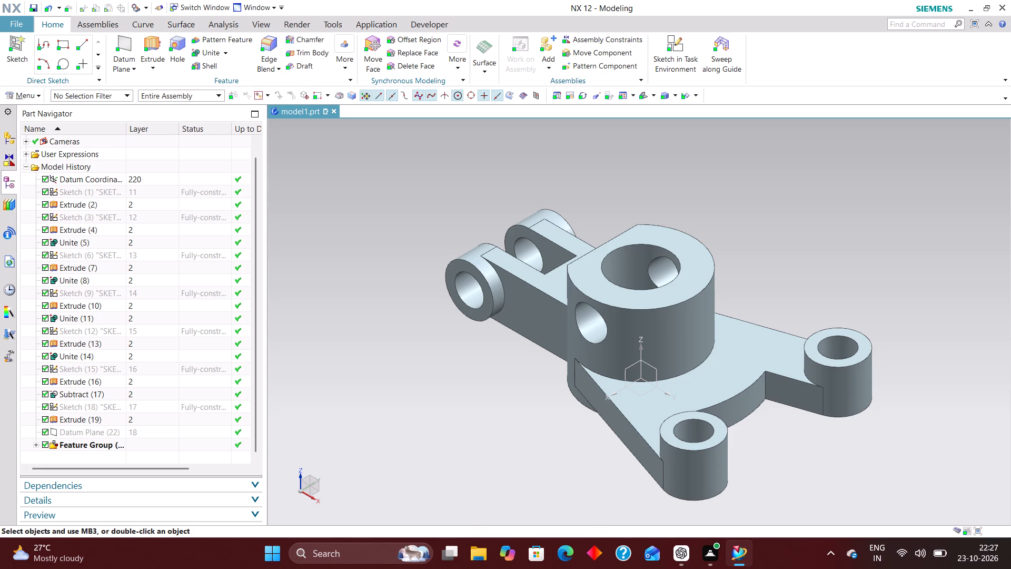
In the displayed part's weight properties, enable Update Data on Save and update the weight data immediately.
{"action": "left_click", "coordinate": [34, 93]}
{"action": "left_click", "coordinate": [42, 107]}
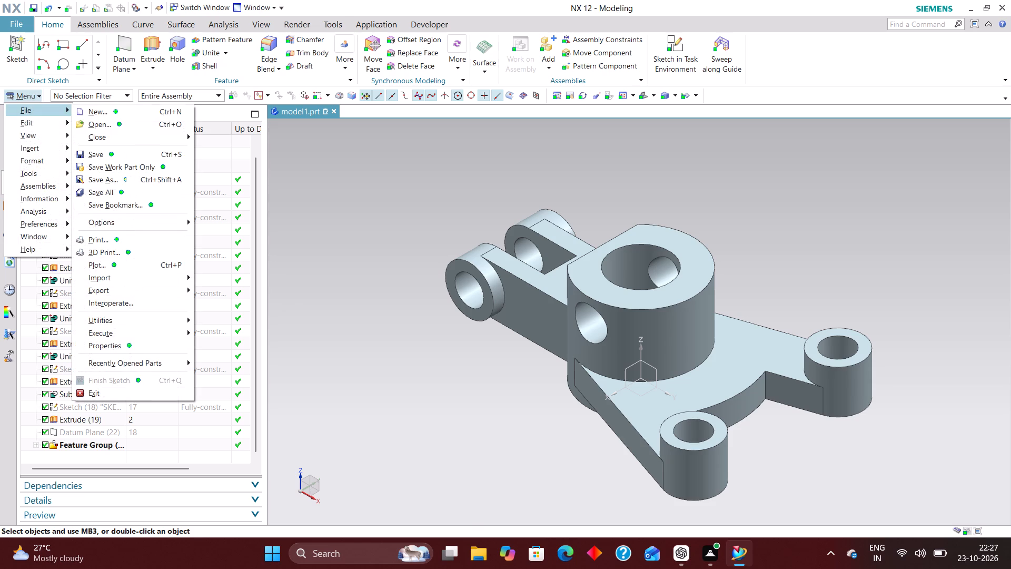
{"action": "left_click", "coordinate": [138, 344]}
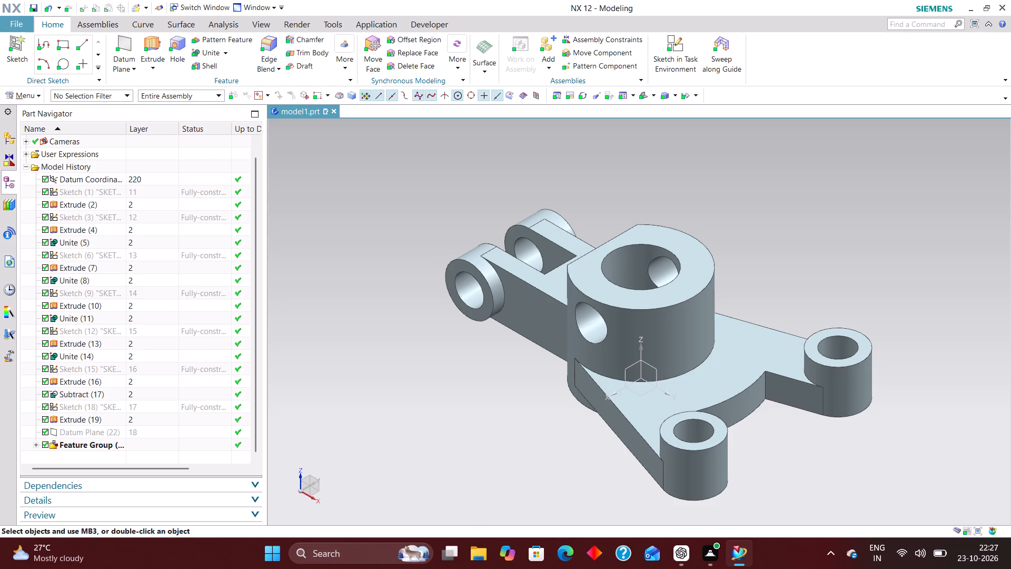
{"action": "left_click", "coordinate": [128, 175]}
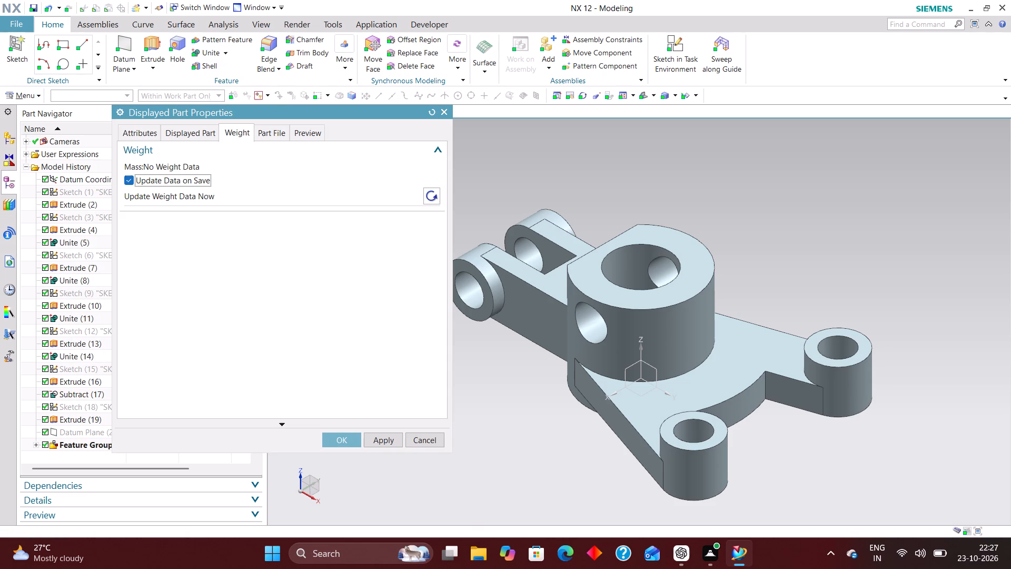
{"action": "left_click", "coordinate": [432, 197]}
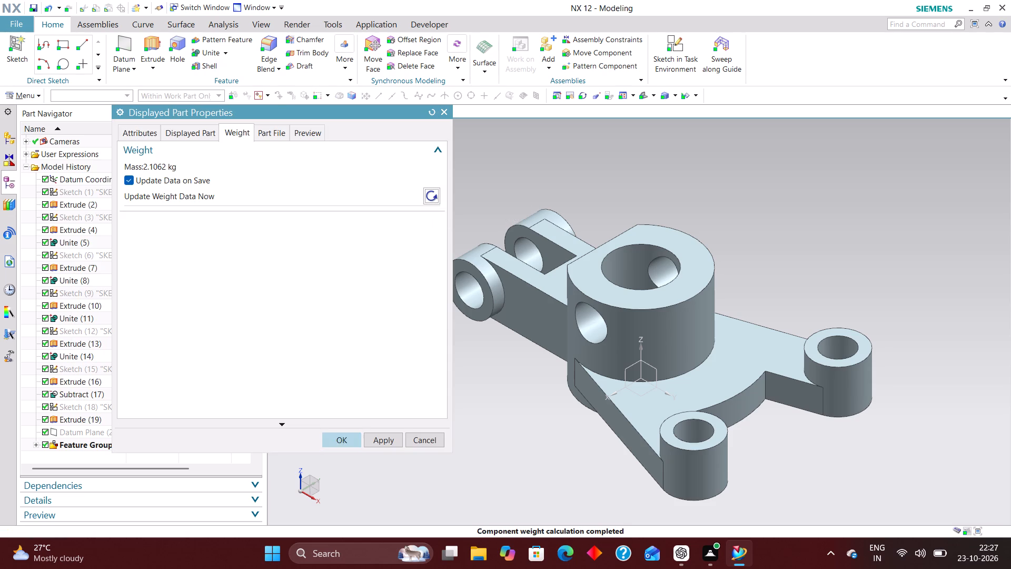
{"action": "left_click", "coordinate": [335, 436]}
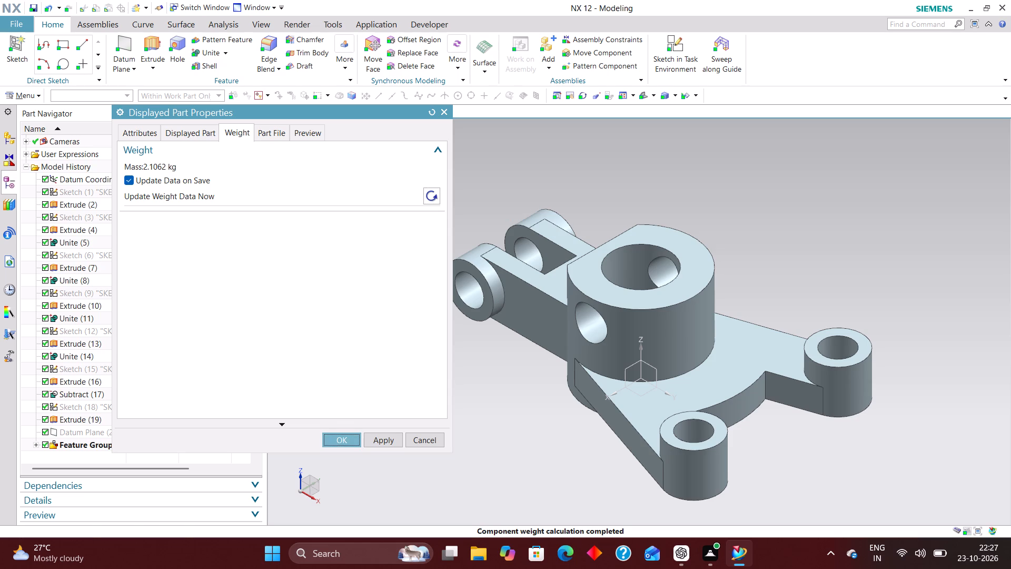
Create a new group containing the bracket's solid body, keeping unique membership and the group display properties enabled.
{"action": "left_click", "coordinate": [37, 94]}
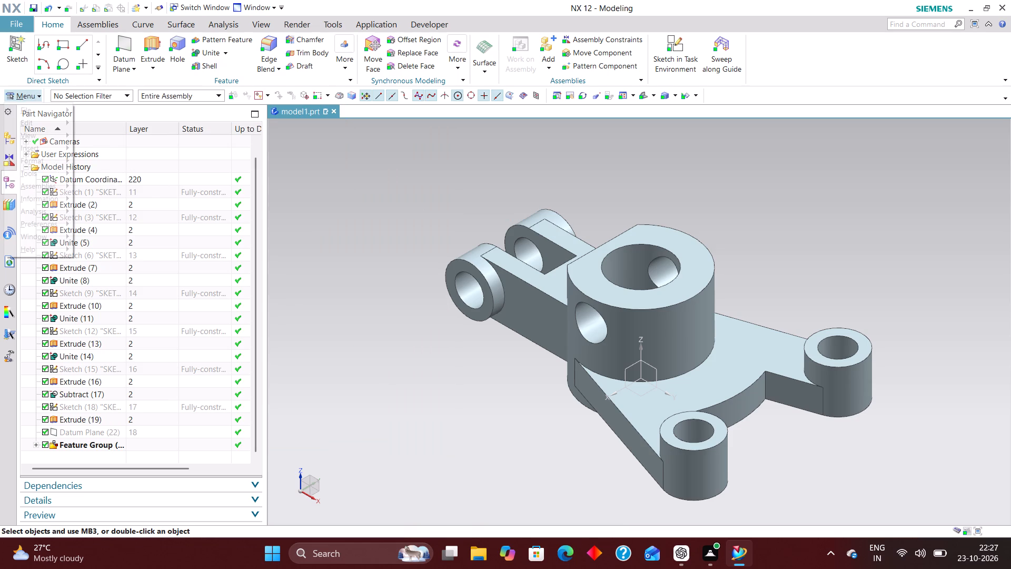
{"action": "left_click", "coordinate": [61, 159]}
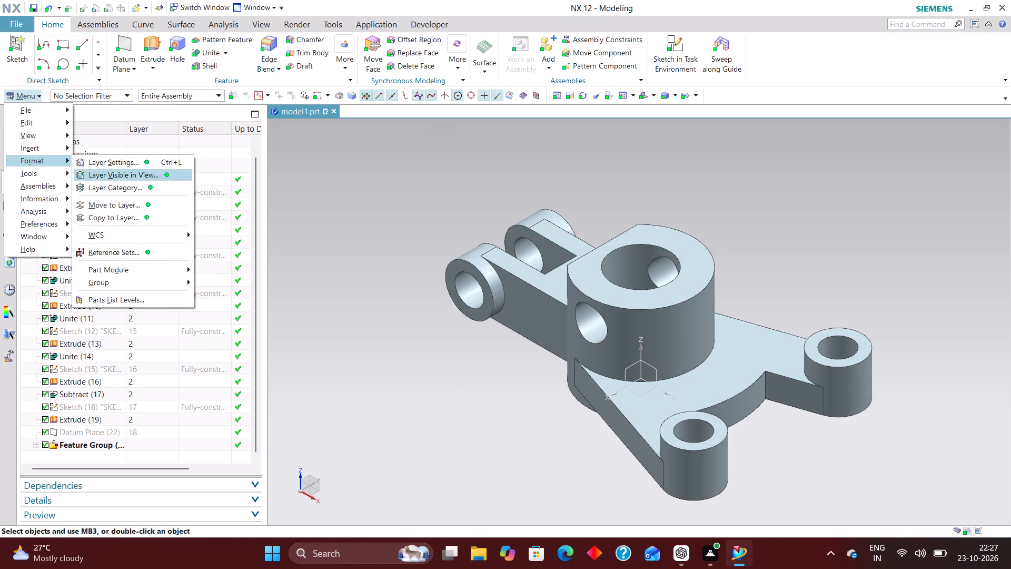
{"action": "left_click", "coordinate": [125, 279]}
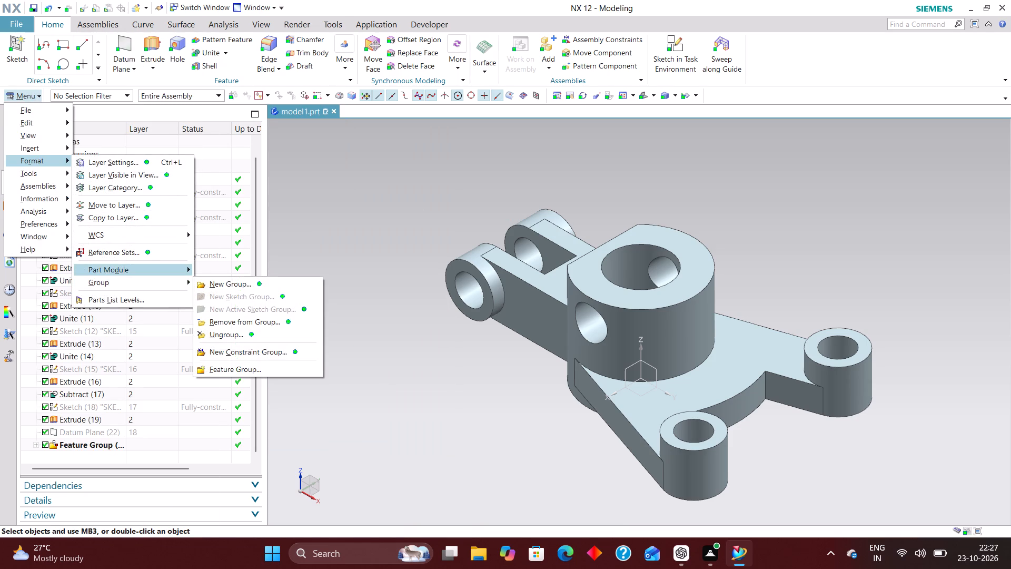
{"action": "left_click", "coordinate": [210, 282]}
{"action": "left_click", "coordinate": [717, 400]}
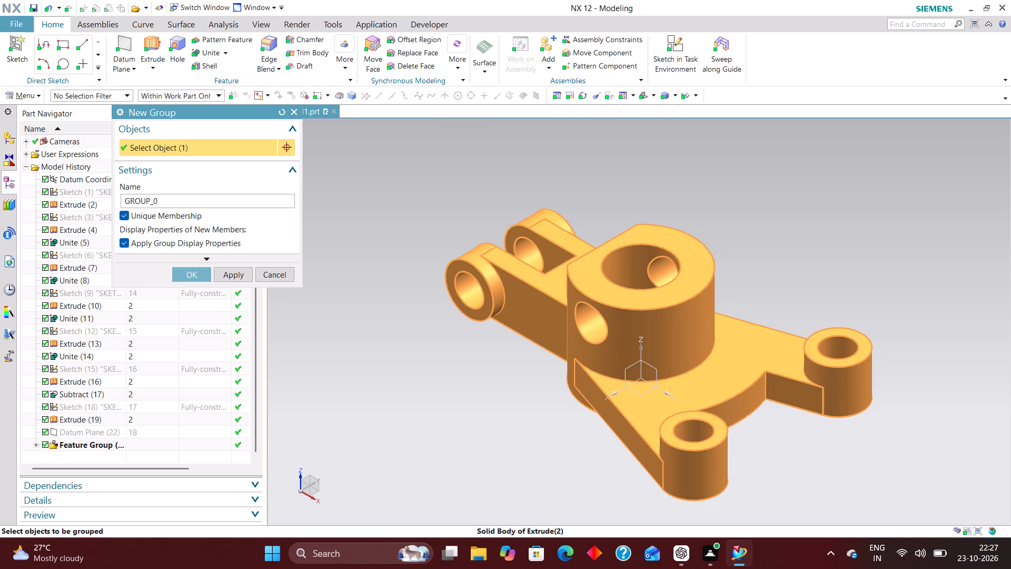
{"action": "left_click", "coordinate": [192, 274]}
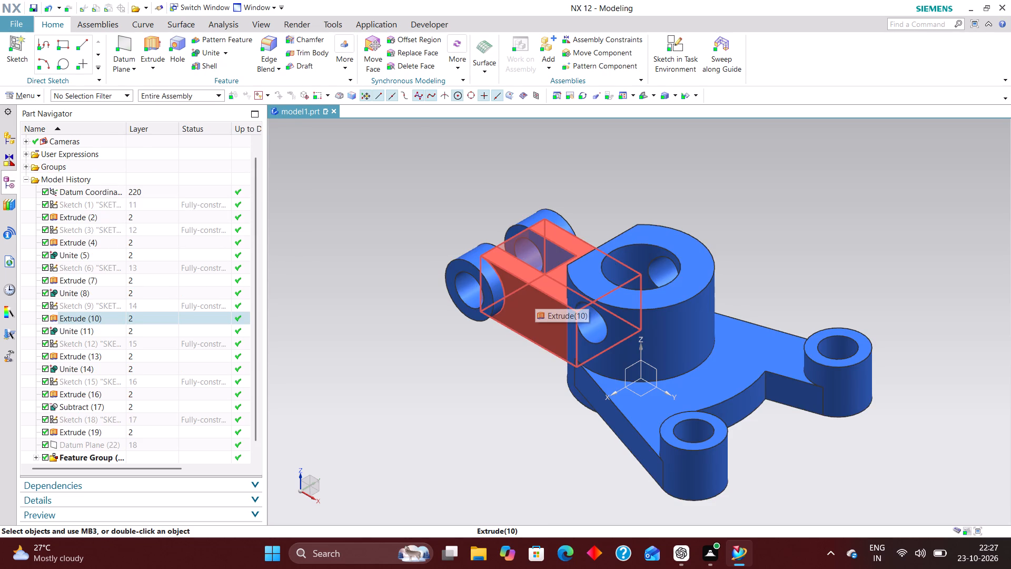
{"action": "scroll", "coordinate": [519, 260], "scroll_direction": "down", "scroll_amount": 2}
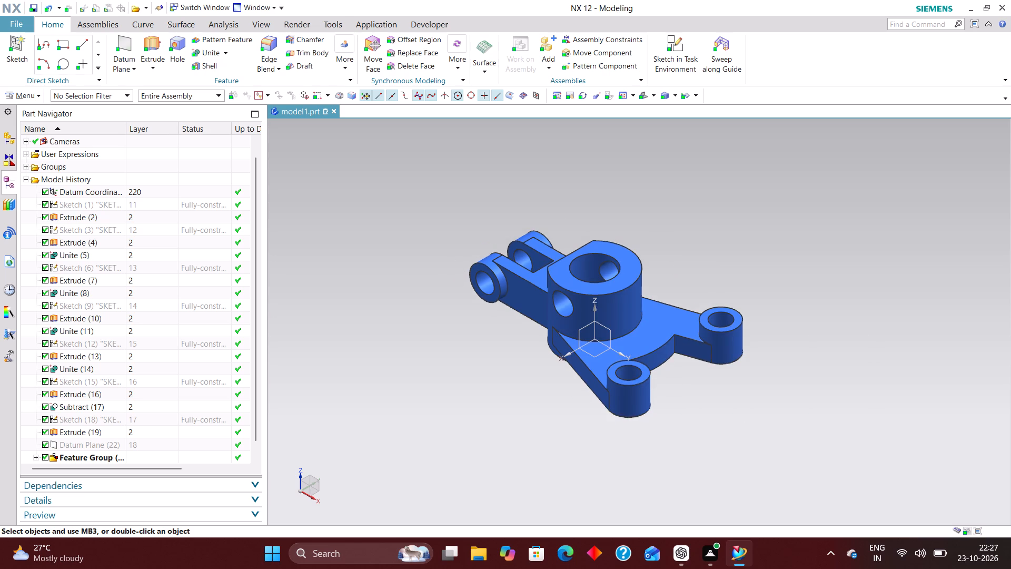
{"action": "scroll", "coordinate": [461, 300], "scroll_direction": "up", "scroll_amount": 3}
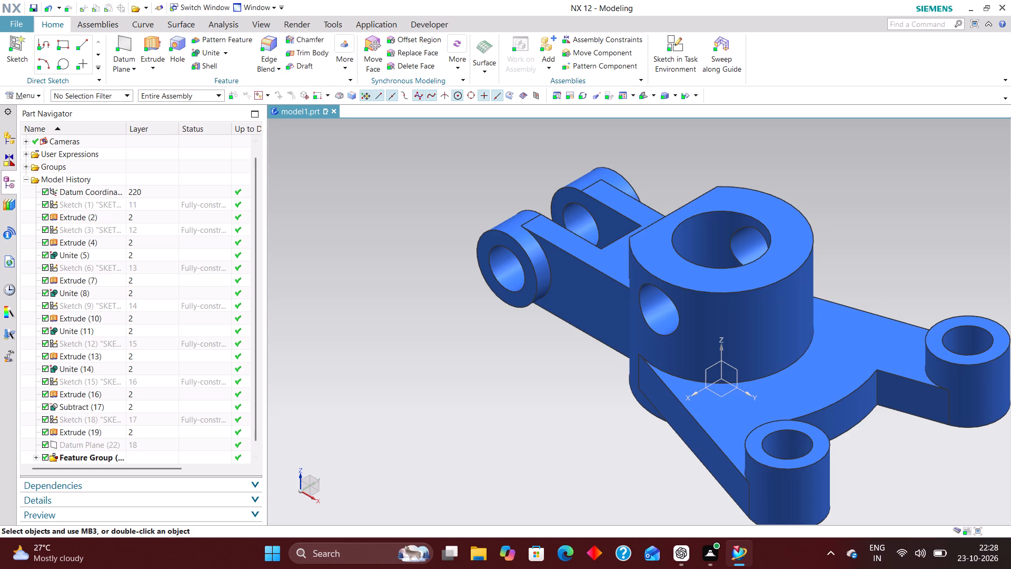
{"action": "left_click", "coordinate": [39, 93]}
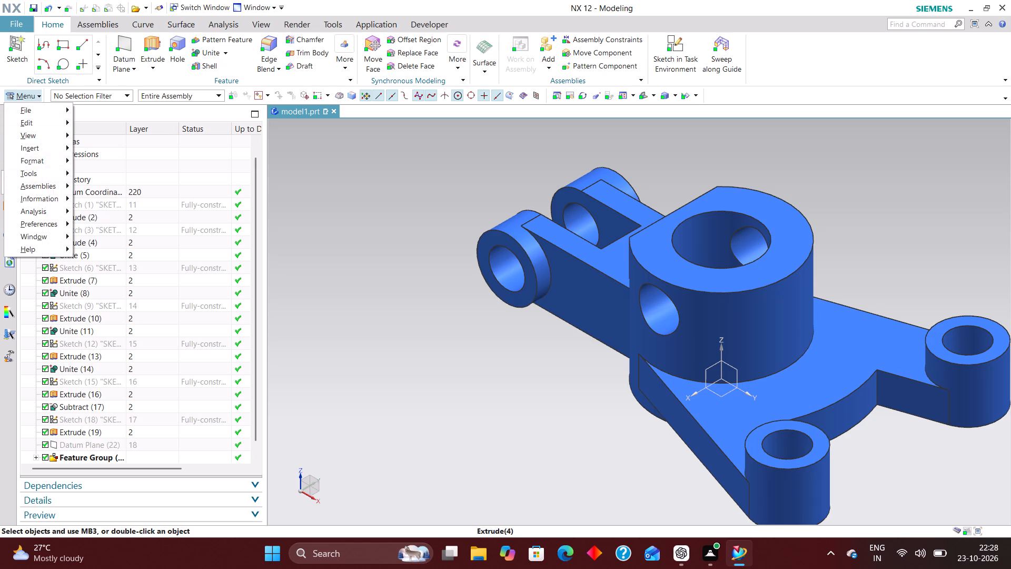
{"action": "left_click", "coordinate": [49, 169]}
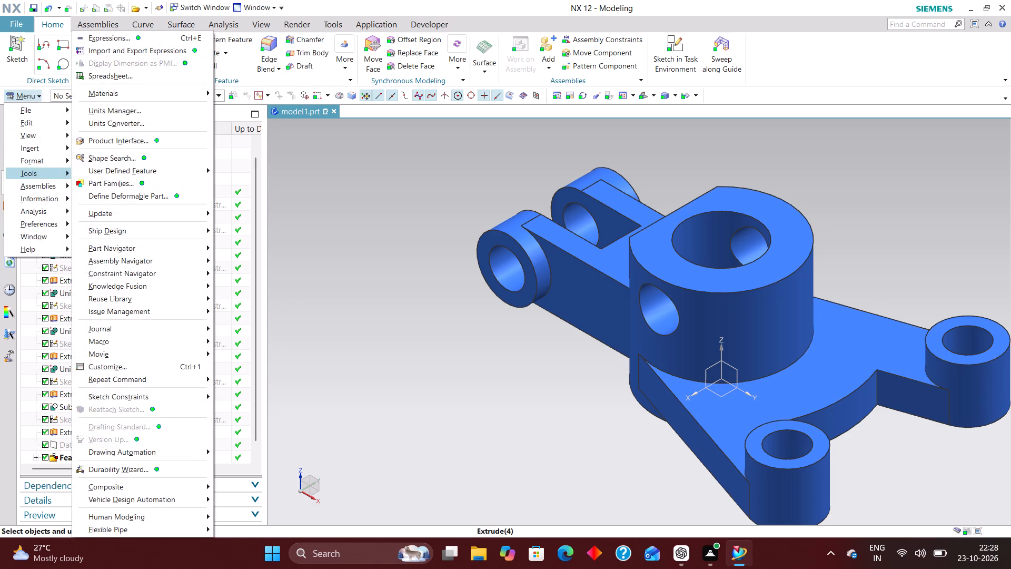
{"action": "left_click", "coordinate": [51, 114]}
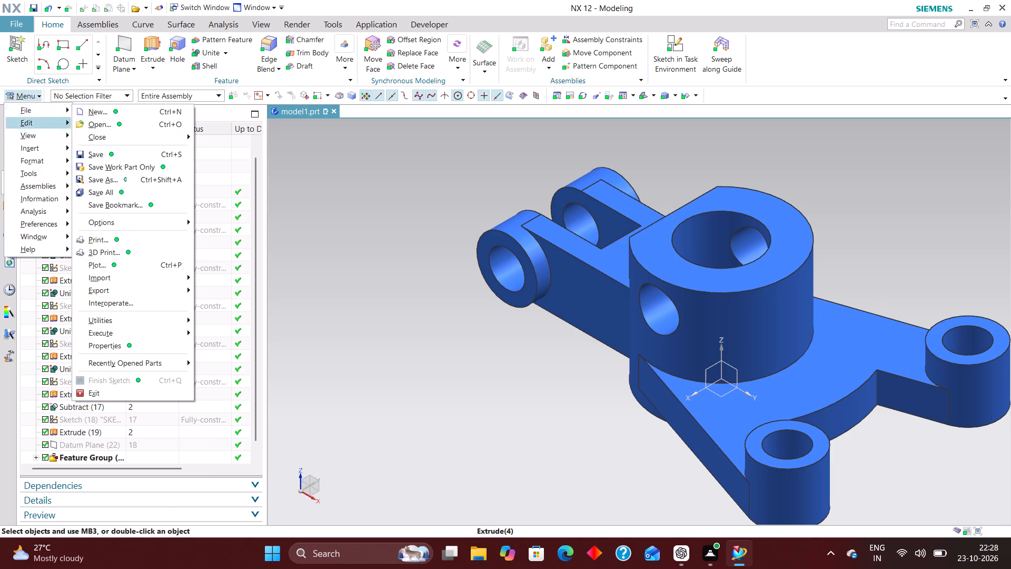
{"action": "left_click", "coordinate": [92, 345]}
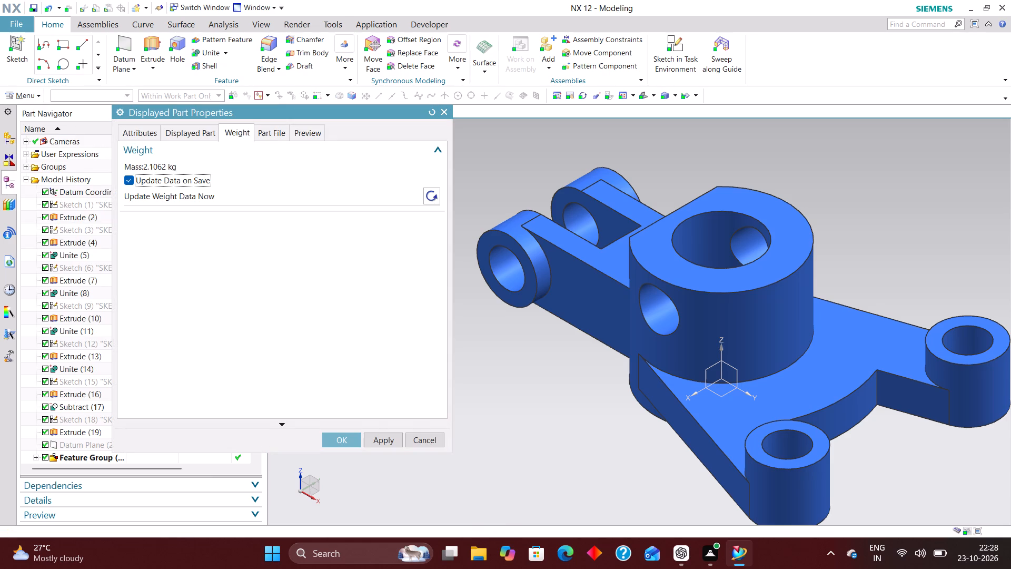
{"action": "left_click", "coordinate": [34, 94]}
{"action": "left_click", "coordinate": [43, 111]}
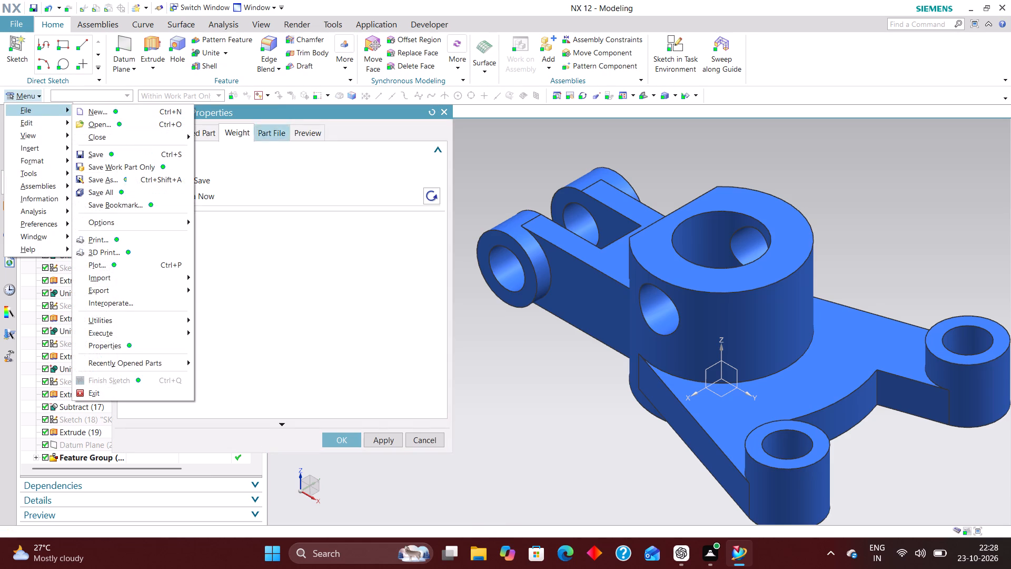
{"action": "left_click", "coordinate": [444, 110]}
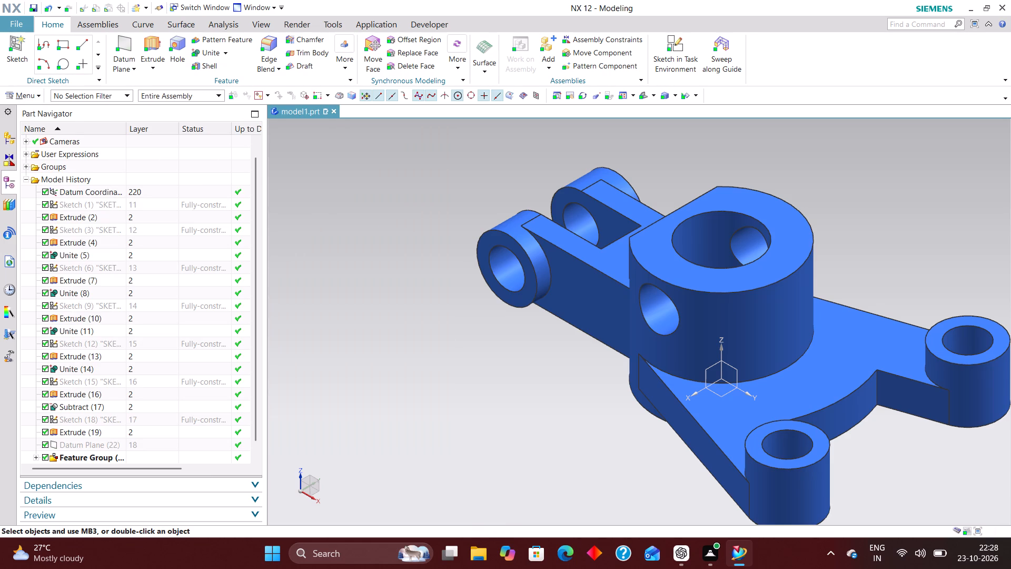
In Part Cleanup for the work part, enable Delete Unused Units and all the Serious Delete Actions checkboxes, from Unused Expressions to Part Family Data.
{"action": "left_click", "coordinate": [33, 96]}
{"action": "left_click", "coordinate": [36, 116]}
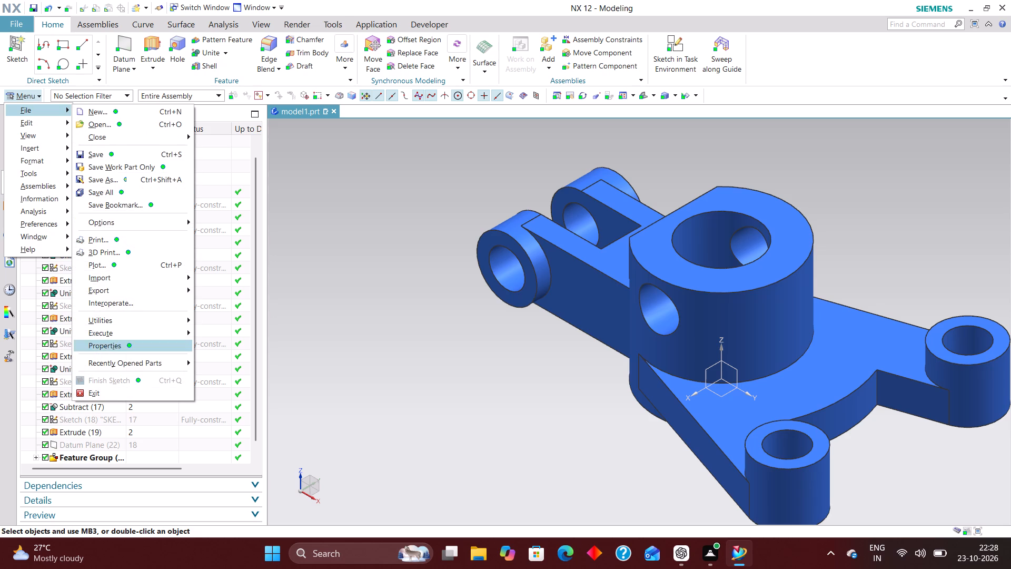
{"action": "left_click", "coordinate": [107, 325]}
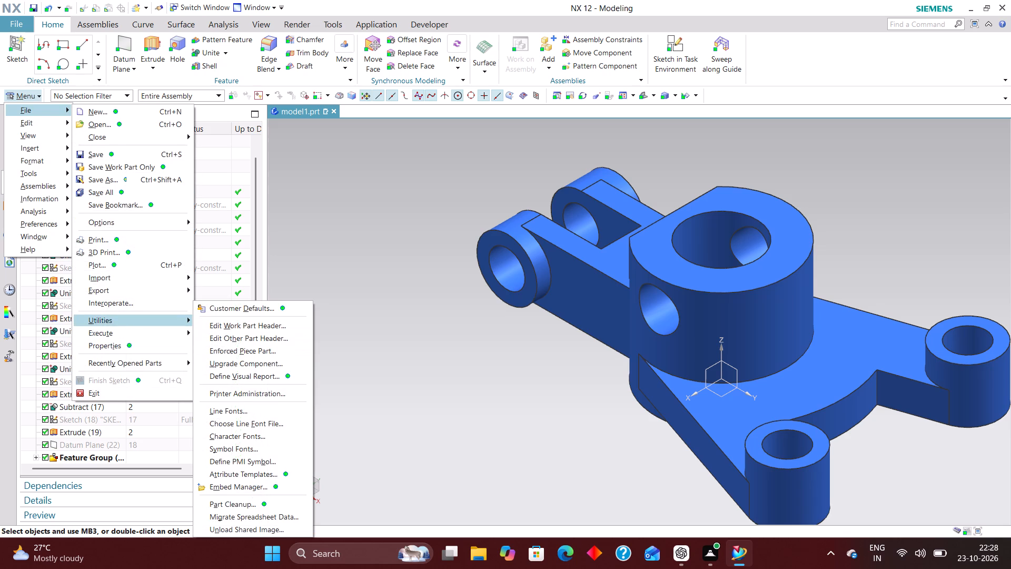
{"action": "left_click", "coordinate": [263, 500]}
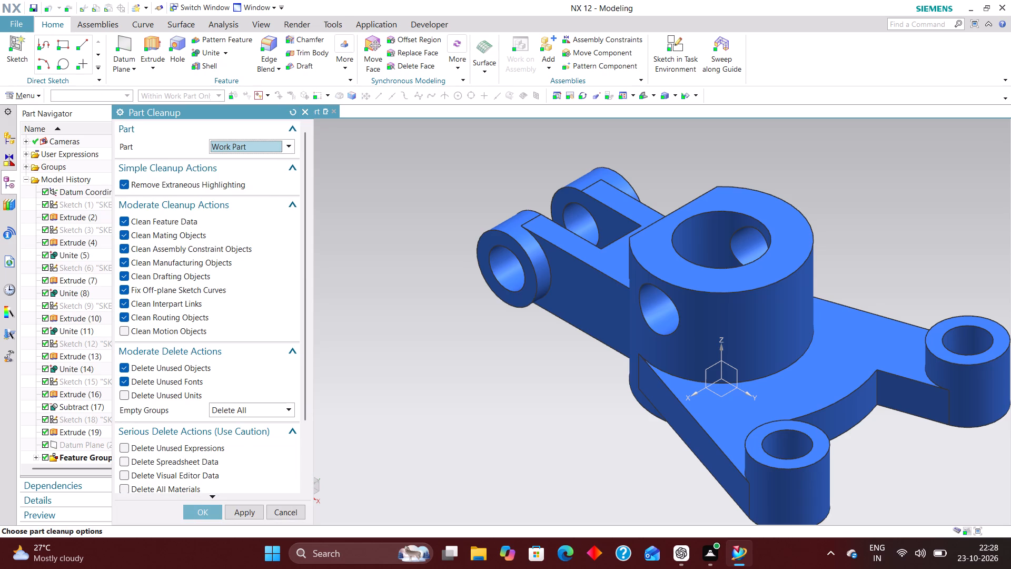
{"action": "left_click", "coordinate": [140, 396]}
{"action": "scroll", "coordinate": [169, 379], "scroll_direction": "down", "scroll_amount": 4}
{"action": "left_click", "coordinate": [161, 365]}
{"action": "left_click", "coordinate": [158, 376]}
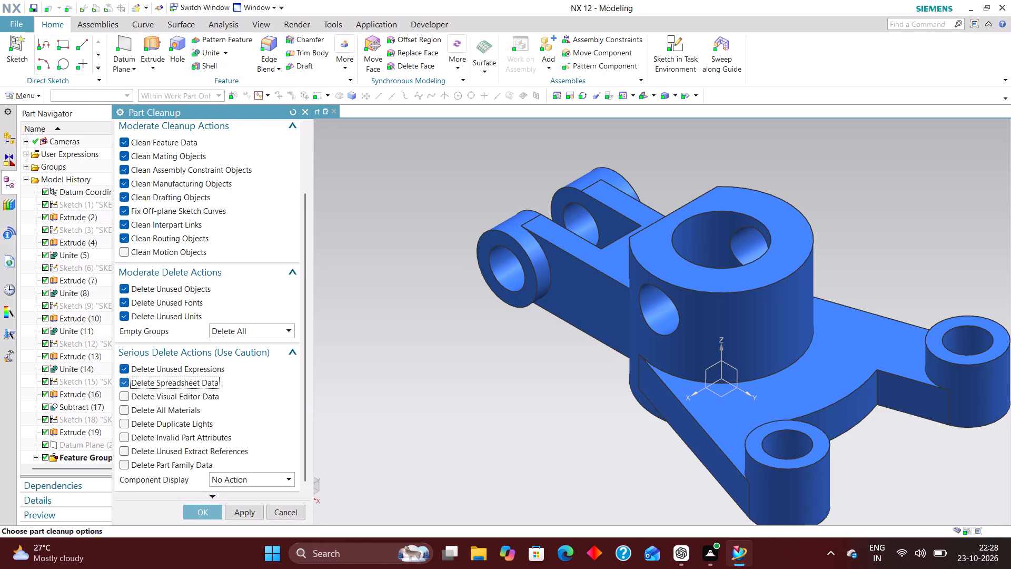
{"action": "left_click", "coordinate": [158, 394]}
{"action": "left_click", "coordinate": [156, 408]}
{"action": "left_click", "coordinate": [152, 424]}
{"action": "left_click", "coordinate": [151, 435]}
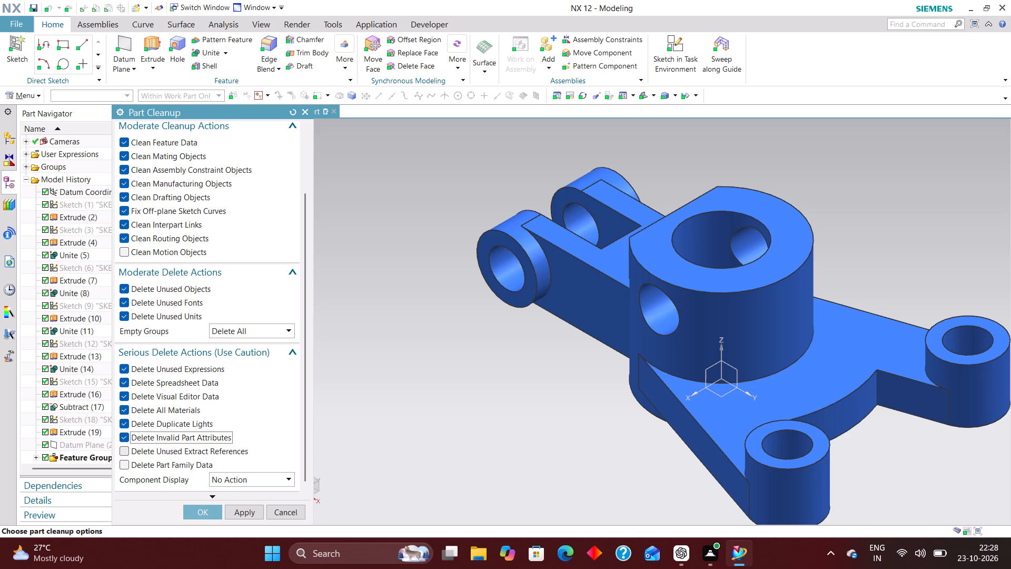
{"action": "left_click", "coordinate": [145, 454]}
{"action": "left_click", "coordinate": [145, 460]}
Set Component Display to Remove All Changes and run the part cleanup, agreeing to reset component display and delete spreadsheet and visual editor data.
{"action": "left_click", "coordinate": [265, 478]}
{"action": "left_click", "coordinate": [254, 512]}
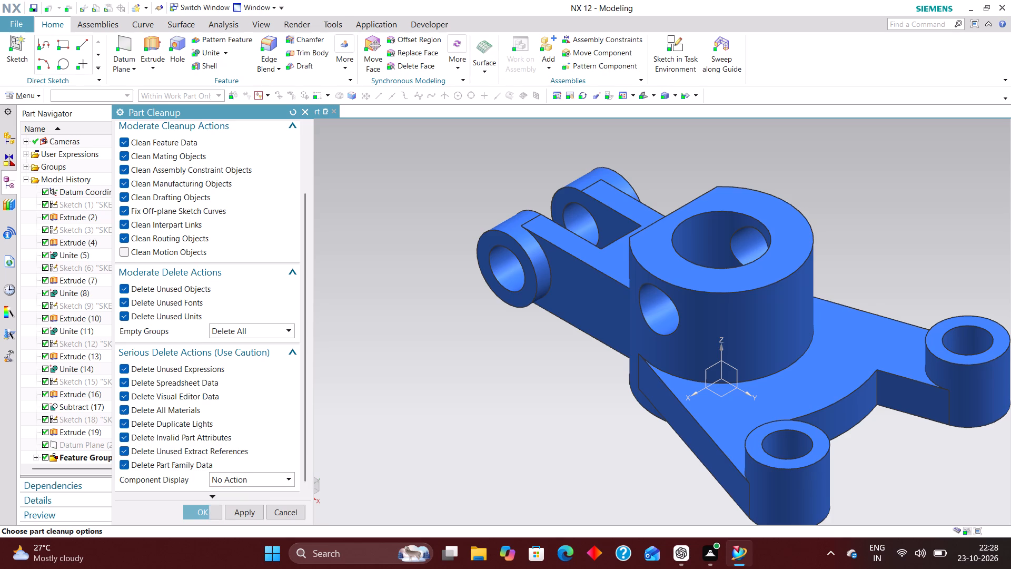
{"action": "left_click", "coordinate": [206, 509]}
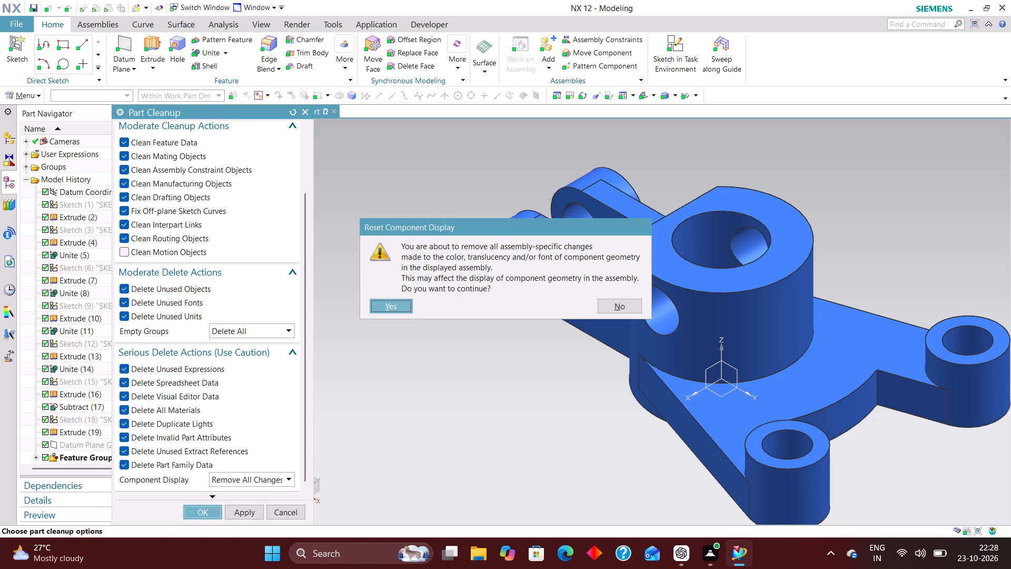
{"action": "left_click", "coordinate": [382, 310]}
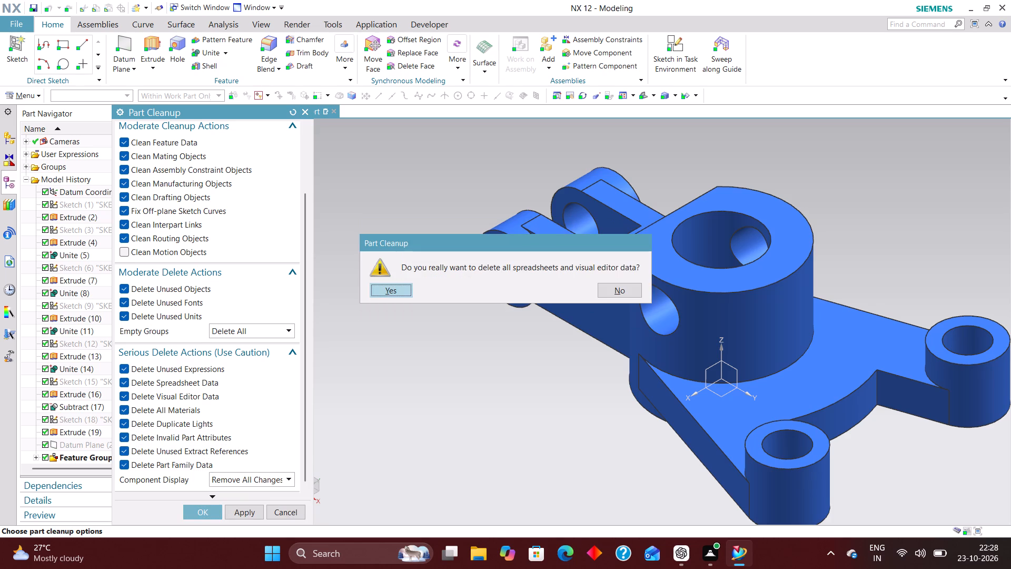
{"action": "left_click", "coordinate": [397, 296]}
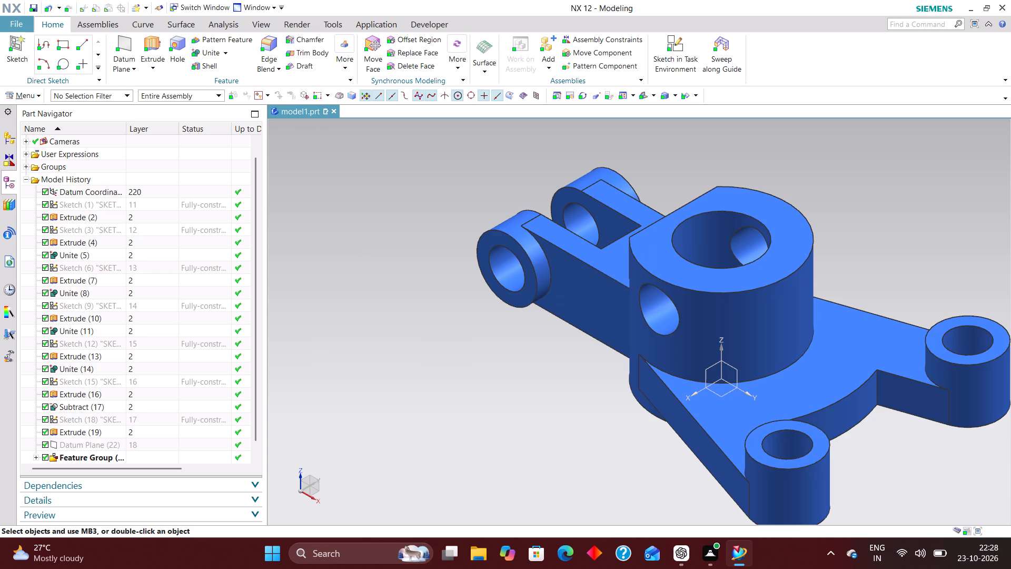
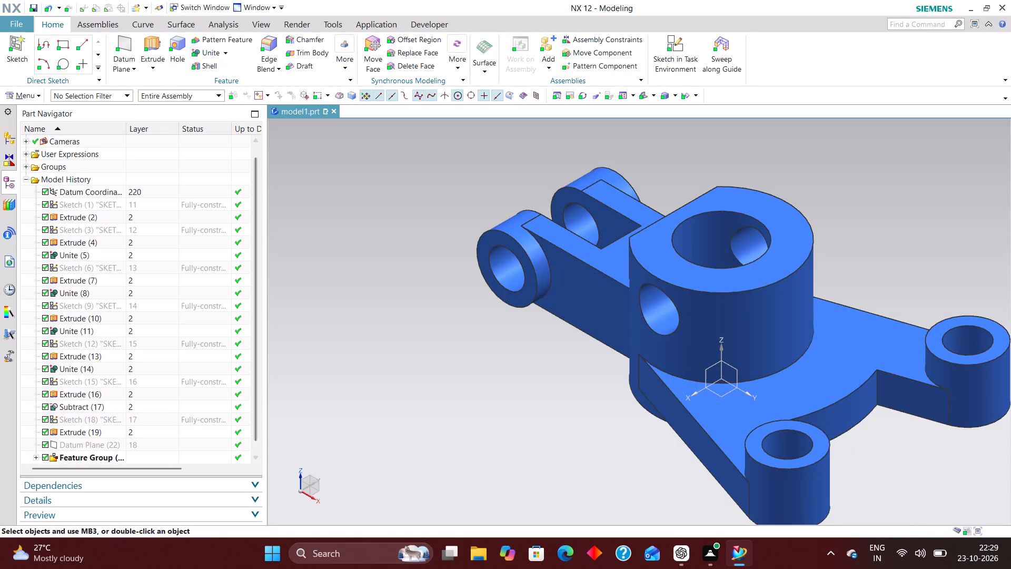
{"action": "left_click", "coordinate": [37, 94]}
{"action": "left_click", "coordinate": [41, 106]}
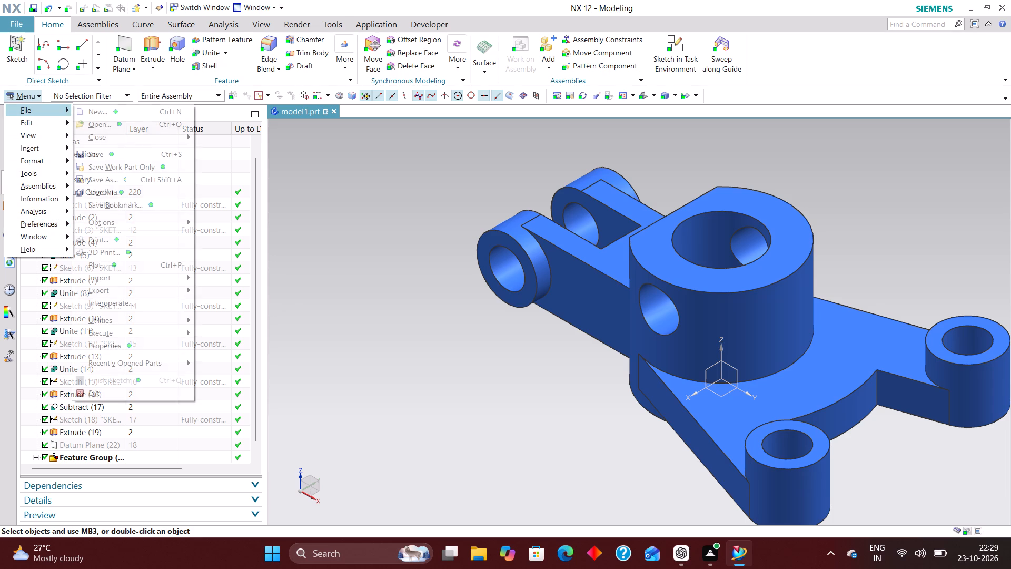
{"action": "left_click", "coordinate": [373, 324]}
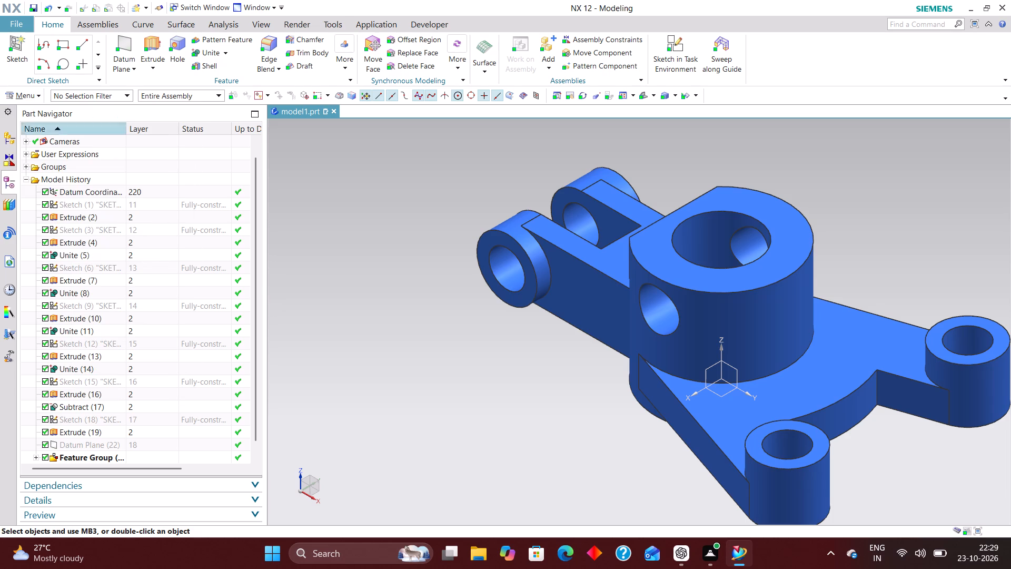
Add a new reference set to the work part and pick the bracket's solid body for it.
{"action": "left_click", "coordinate": [36, 96]}
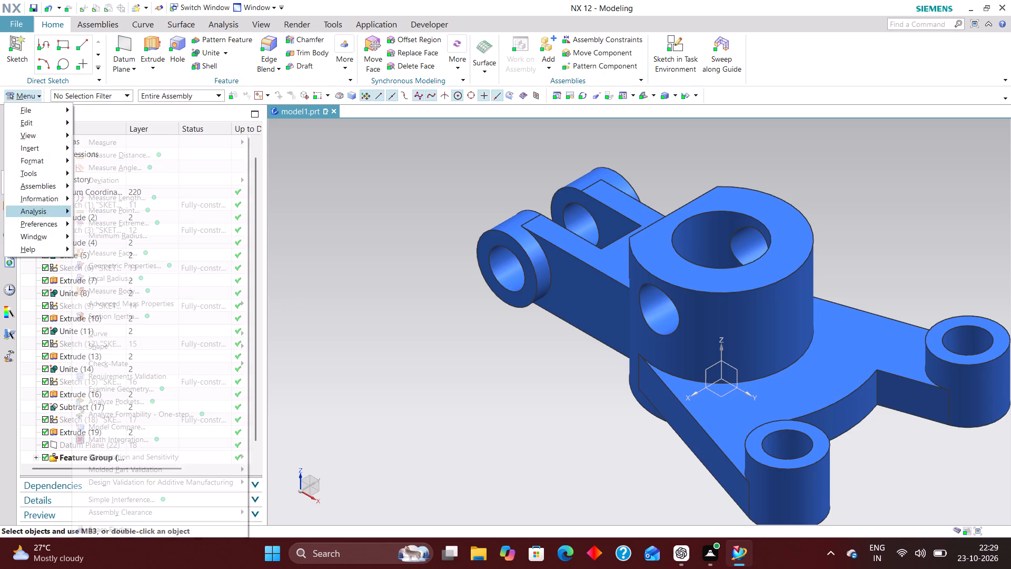
{"action": "left_click", "coordinate": [48, 157]}
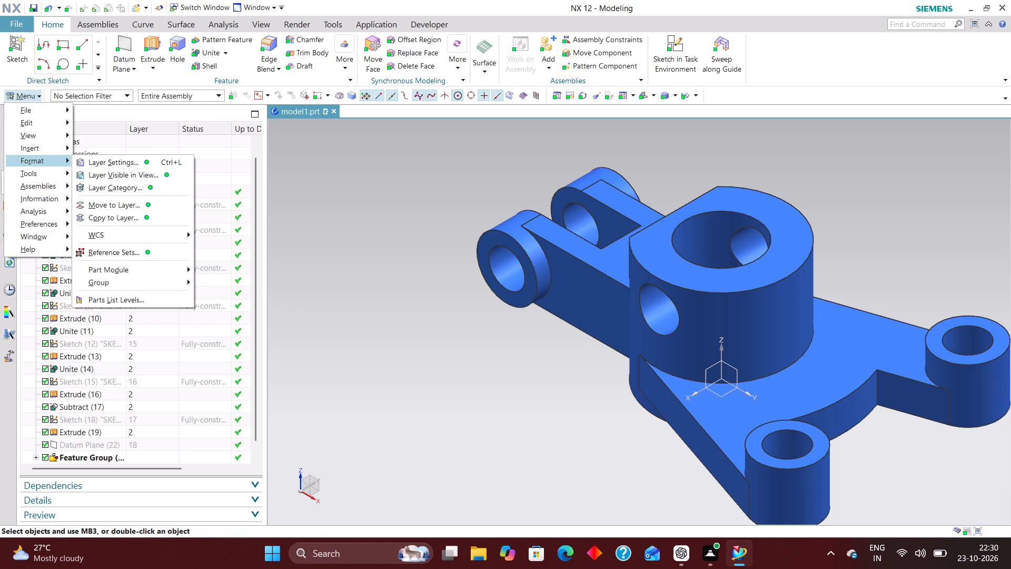
{"action": "left_click", "coordinate": [150, 247]}
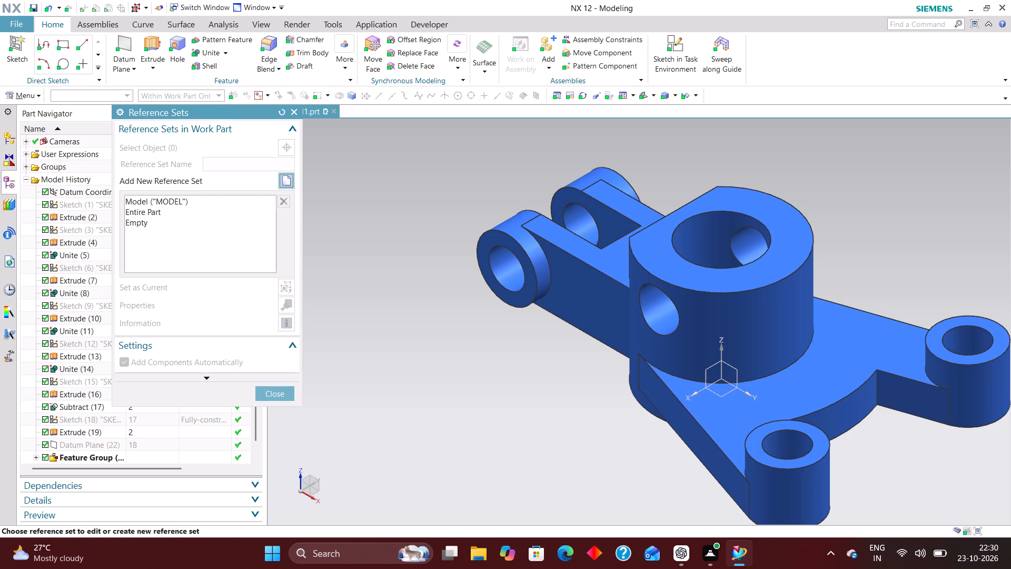
{"action": "left_click", "coordinate": [284, 175]}
{"action": "left_click", "coordinate": [574, 270]}
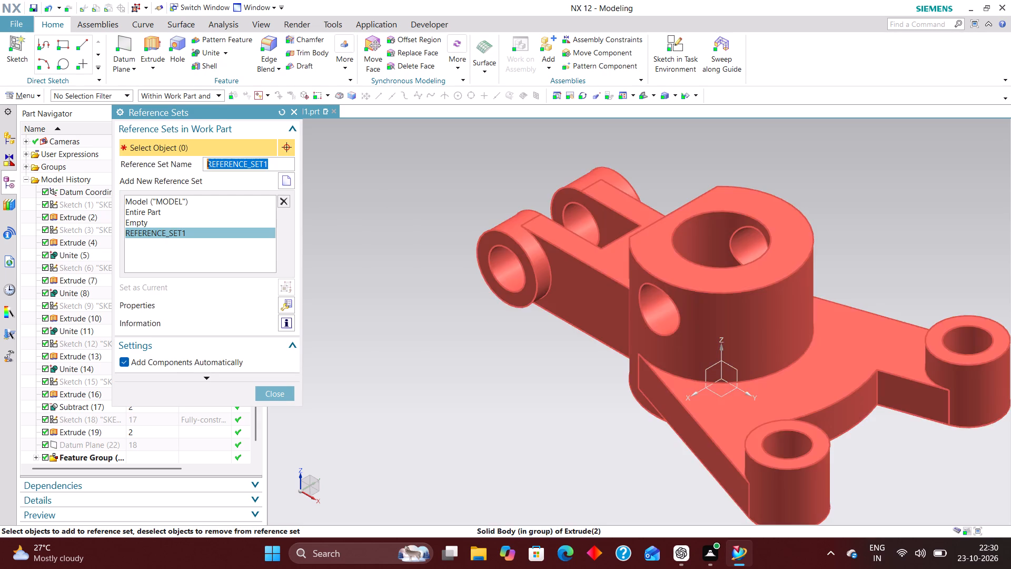
{"action": "left_click", "coordinate": [280, 388]}
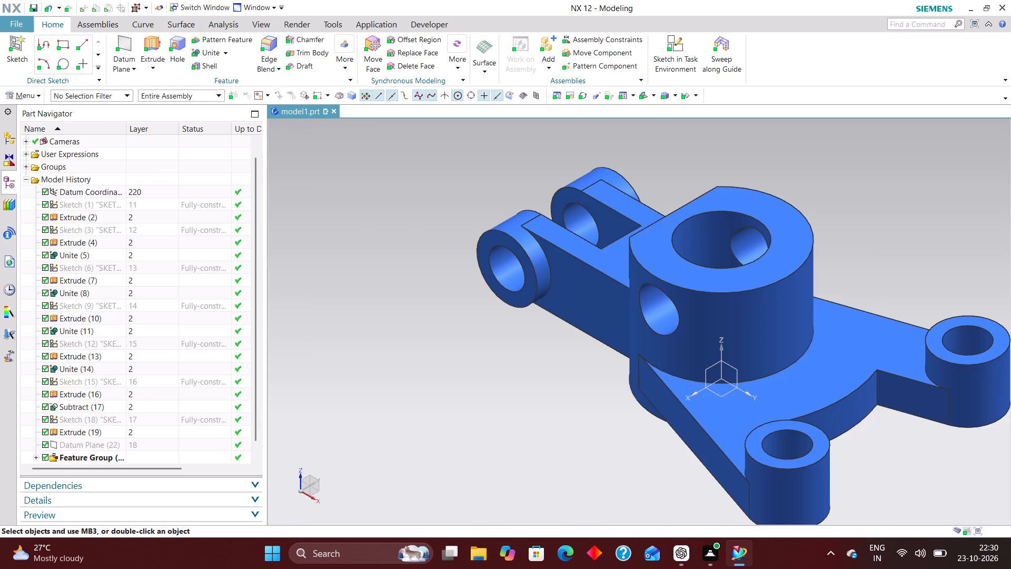
Add the bracket's solid body as an interface object in the part's Product Interface.
{"action": "left_click", "coordinate": [43, 90]}
{"action": "left_click", "coordinate": [41, 91]}
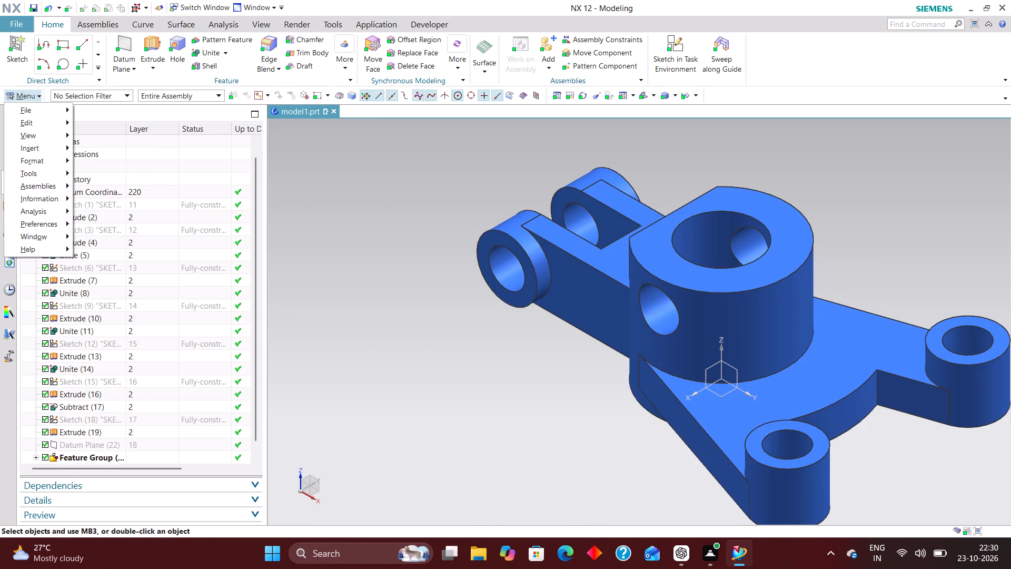
{"action": "left_click", "coordinate": [51, 222]}
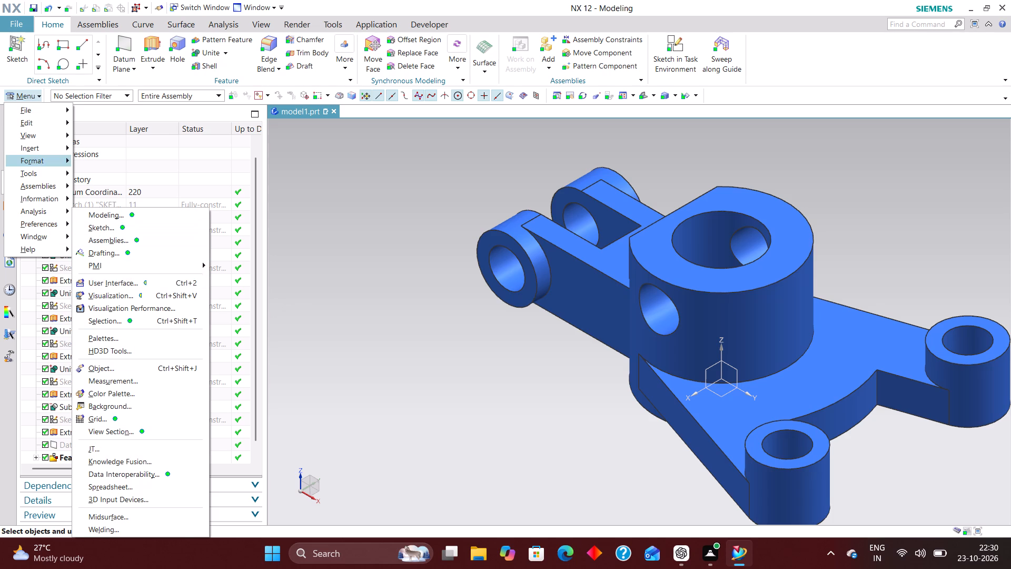
{"action": "left_click", "coordinate": [46, 171]}
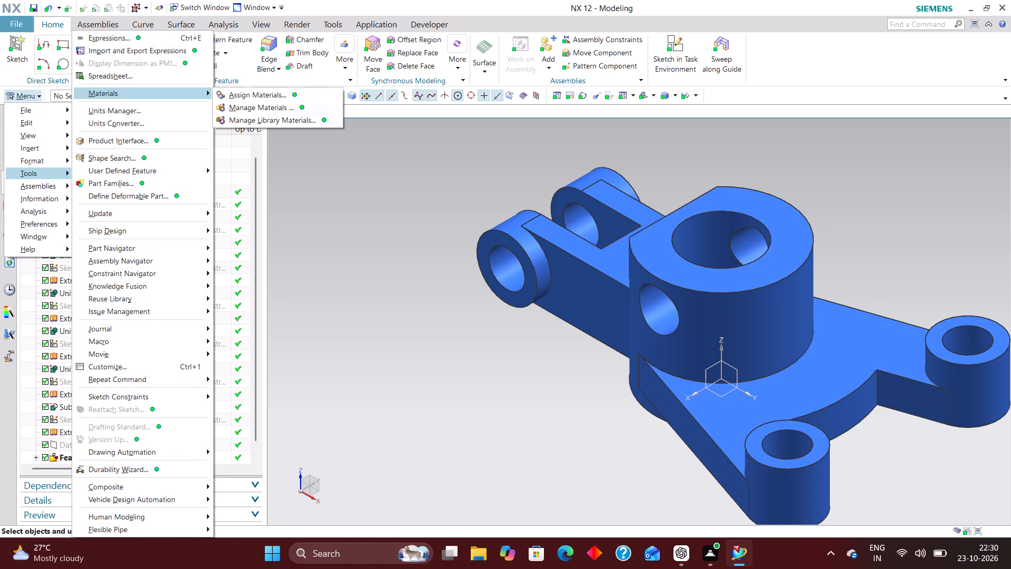
{"action": "double_click", "coordinate": [138, 144]}
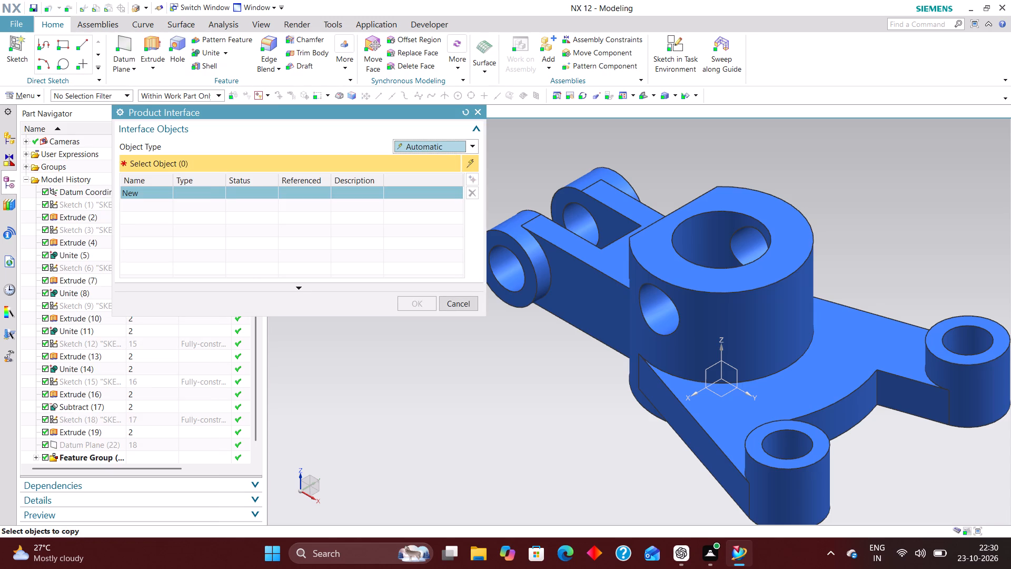
{"action": "left_click", "coordinate": [720, 269]}
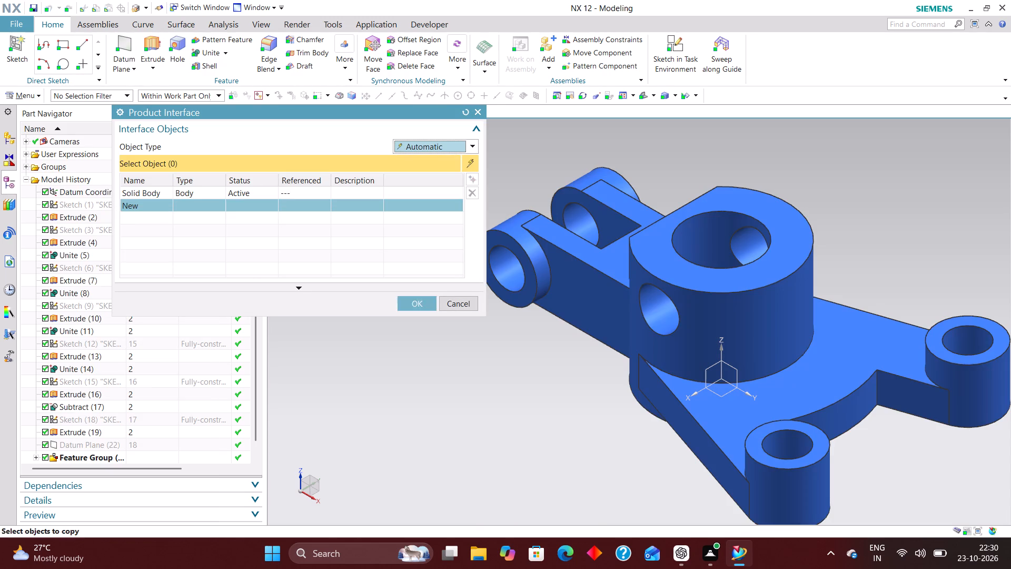
{"action": "left_click", "coordinate": [411, 299]}
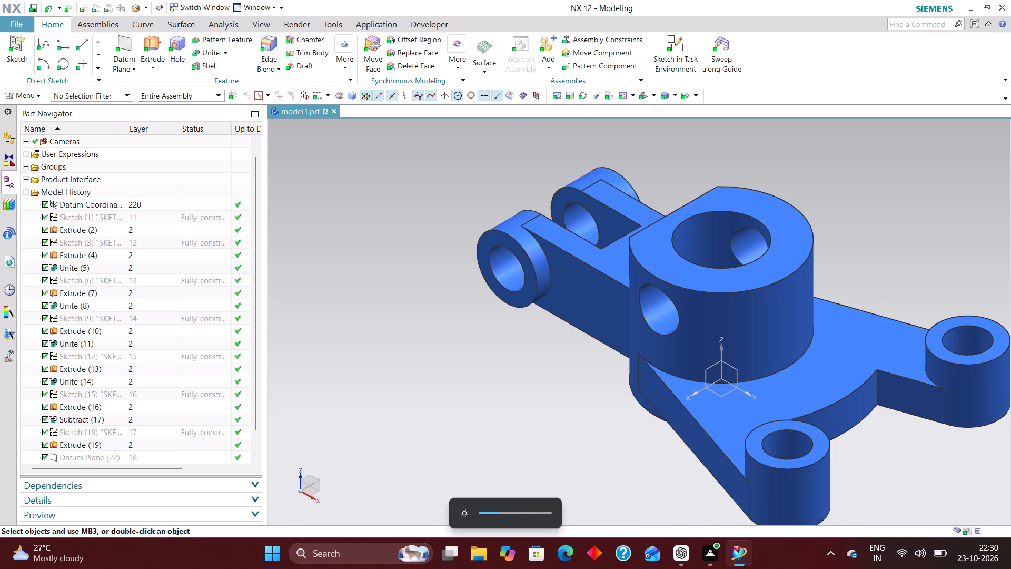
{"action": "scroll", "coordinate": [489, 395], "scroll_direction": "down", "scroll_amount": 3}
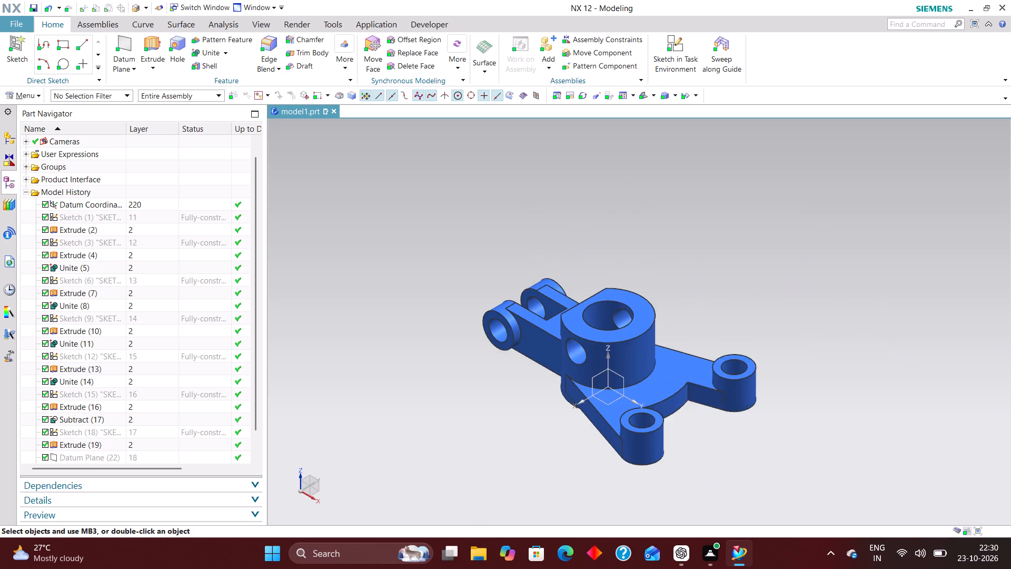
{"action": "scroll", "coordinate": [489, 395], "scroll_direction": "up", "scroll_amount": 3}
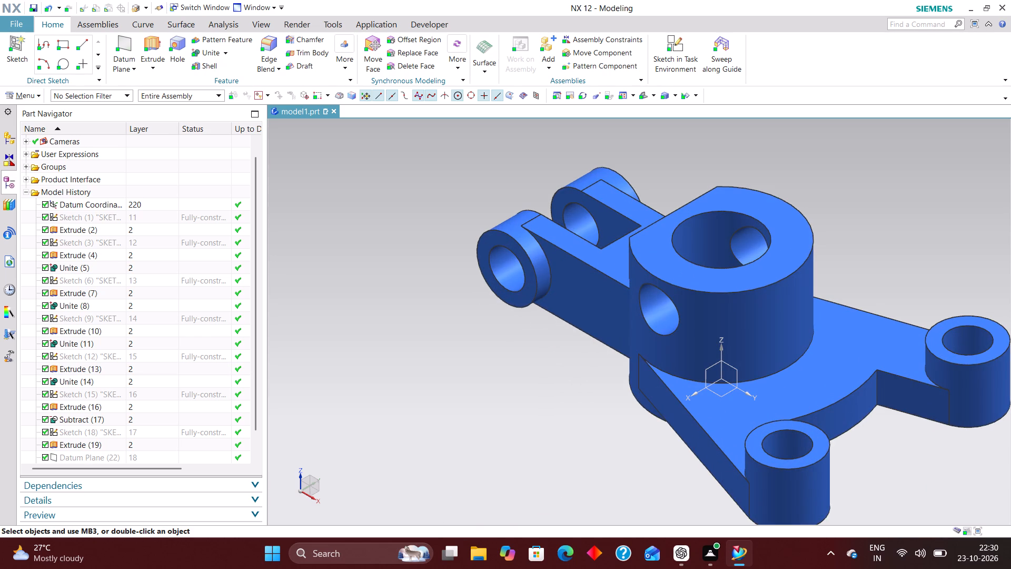
Create a new drawing file model1_dwg1.prt of model1 from the A2 - Size millimetre template that references the existing part.
{"action": "left_click", "coordinate": [24, 23]}
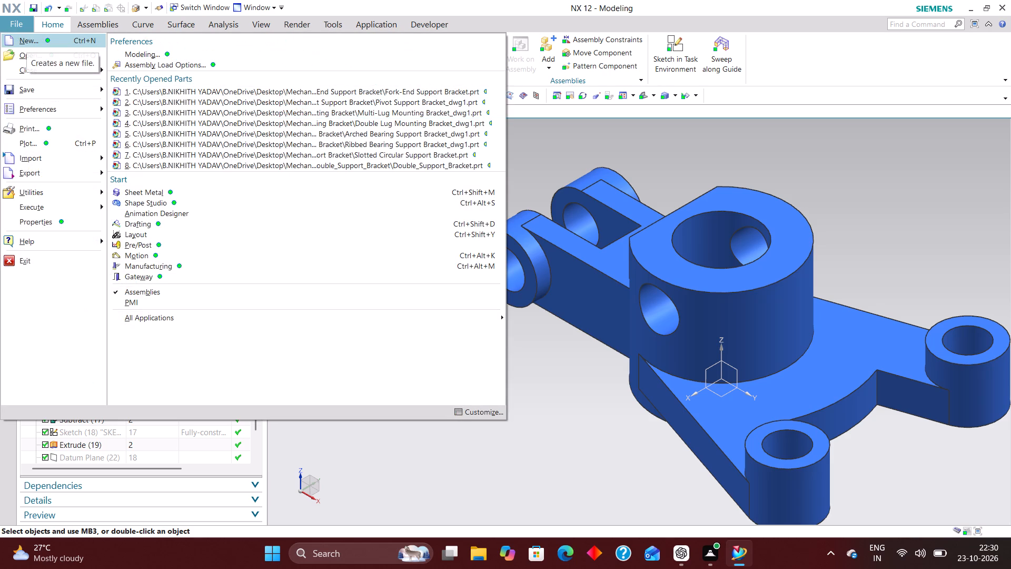
{"action": "left_click", "coordinate": [26, 41]}
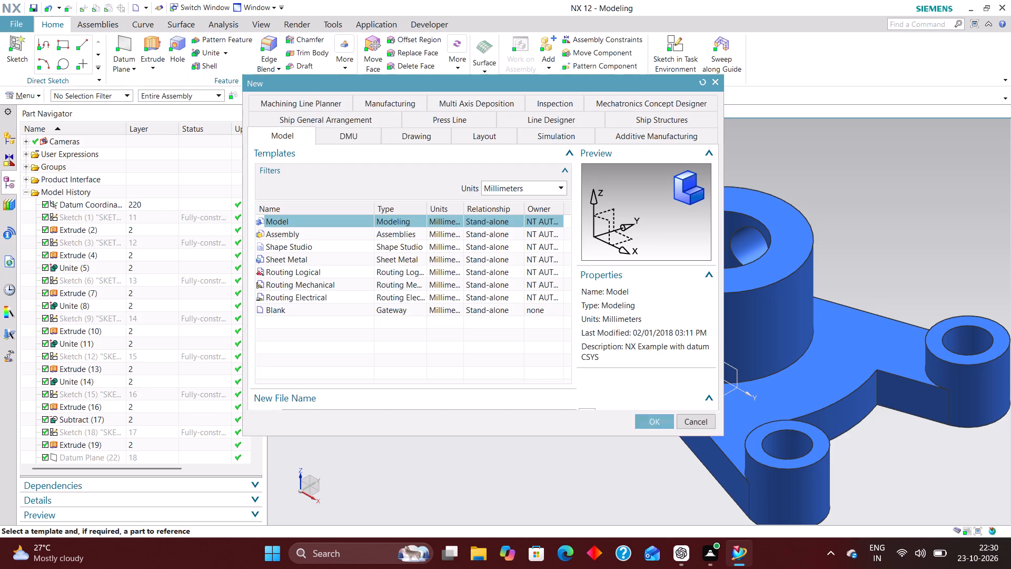
{"action": "left_click", "coordinate": [407, 136]}
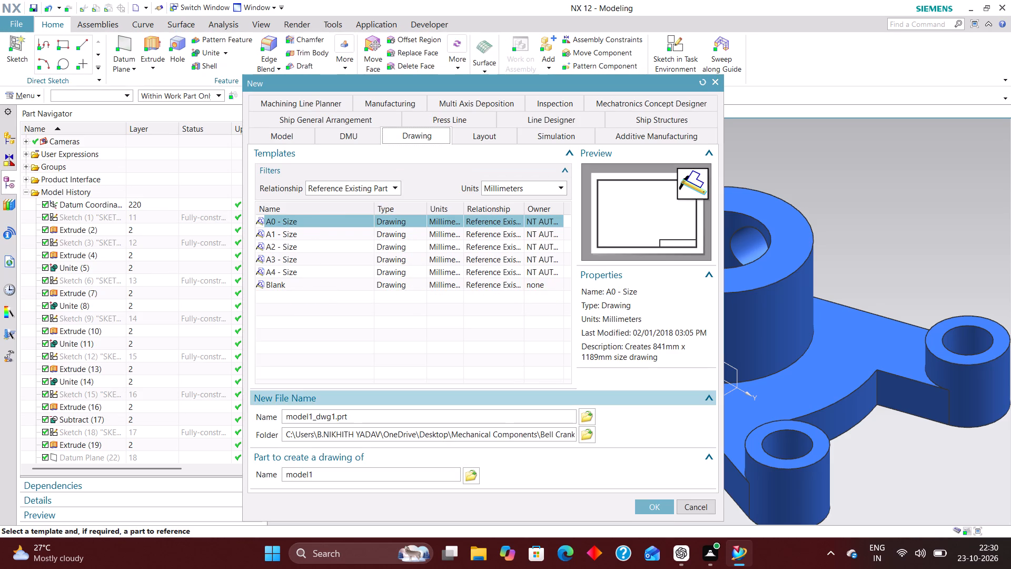
{"action": "left_click", "coordinate": [304, 248]}
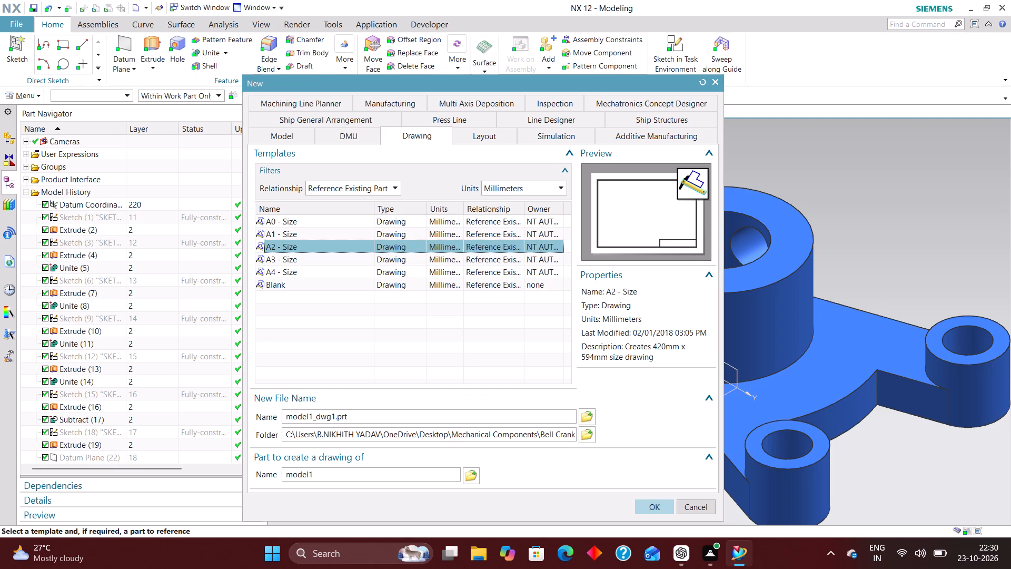
{"action": "left_click", "coordinate": [650, 508]}
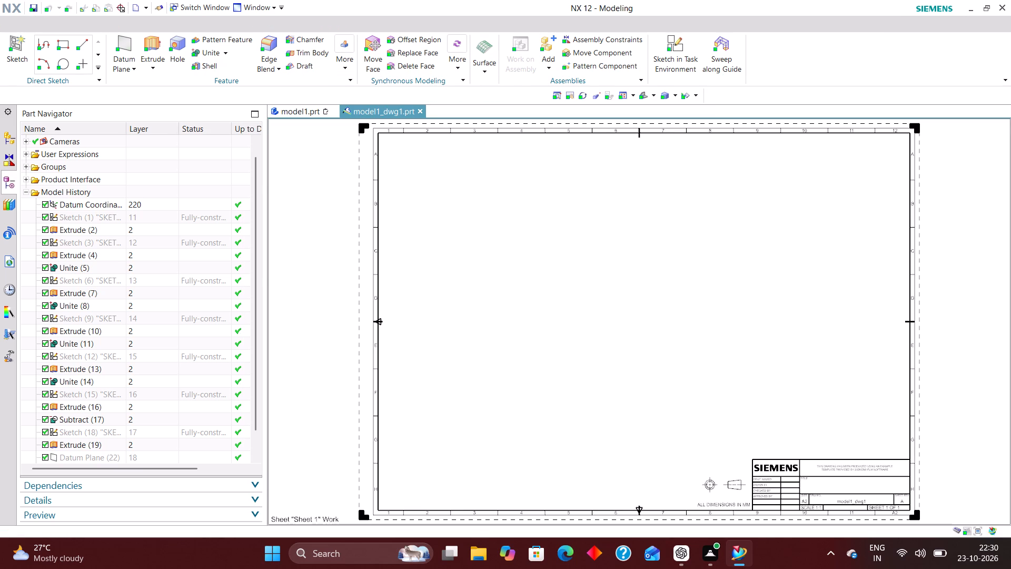
{"action": "left_click", "coordinate": [300, 263]}
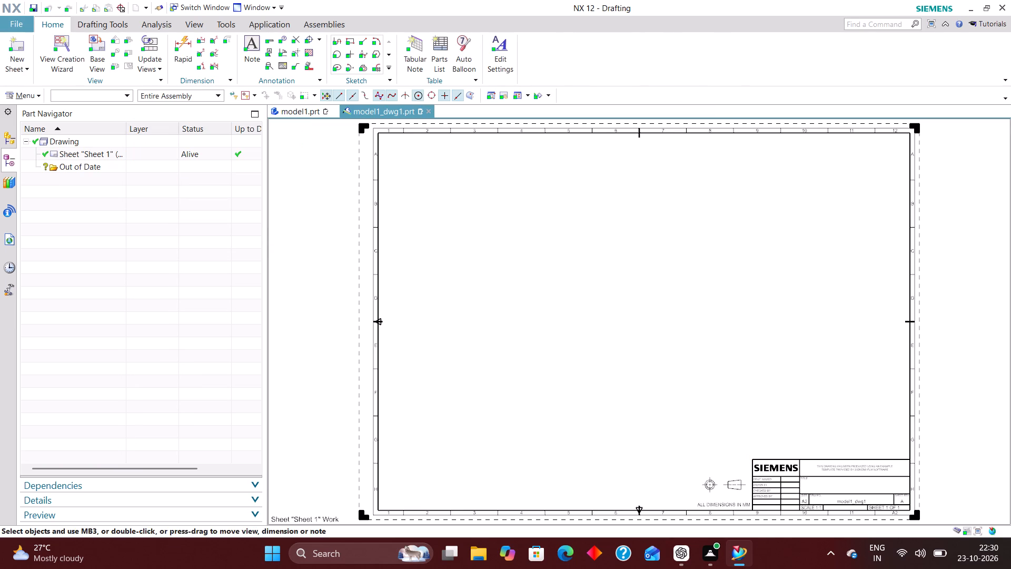
{"action": "left_click", "coordinate": [394, 358]}
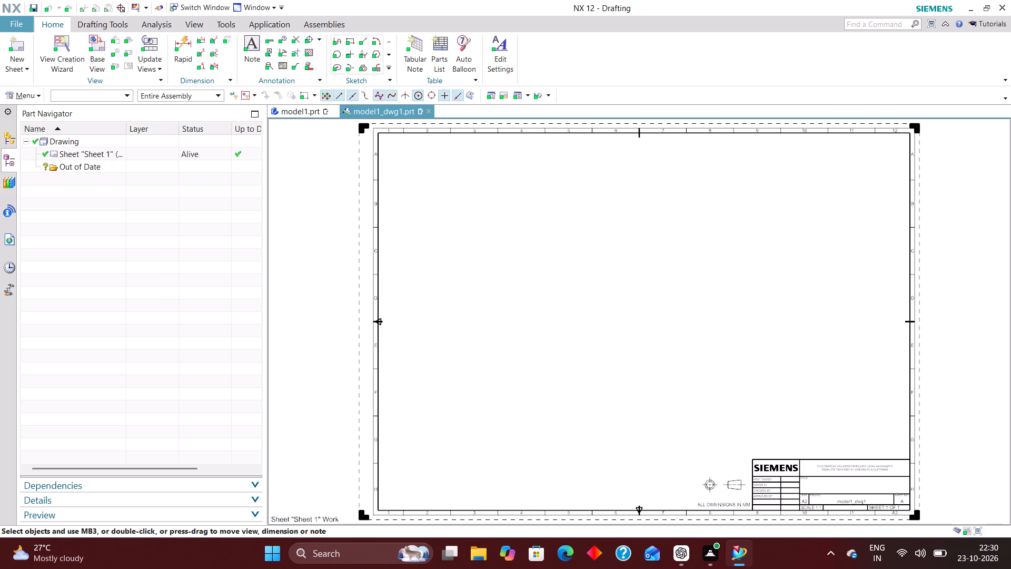
Set the drawing's work layer to 2.
{"action": "key", "text": "ctrl+l"}
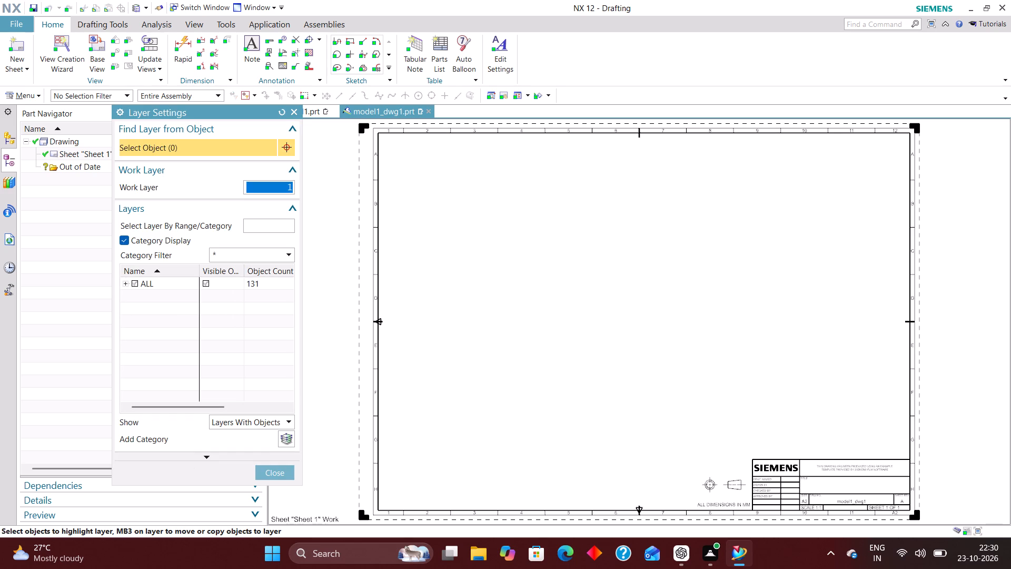
{"action": "key", "text": "2"}
{"action": "key", "text": "Return"}
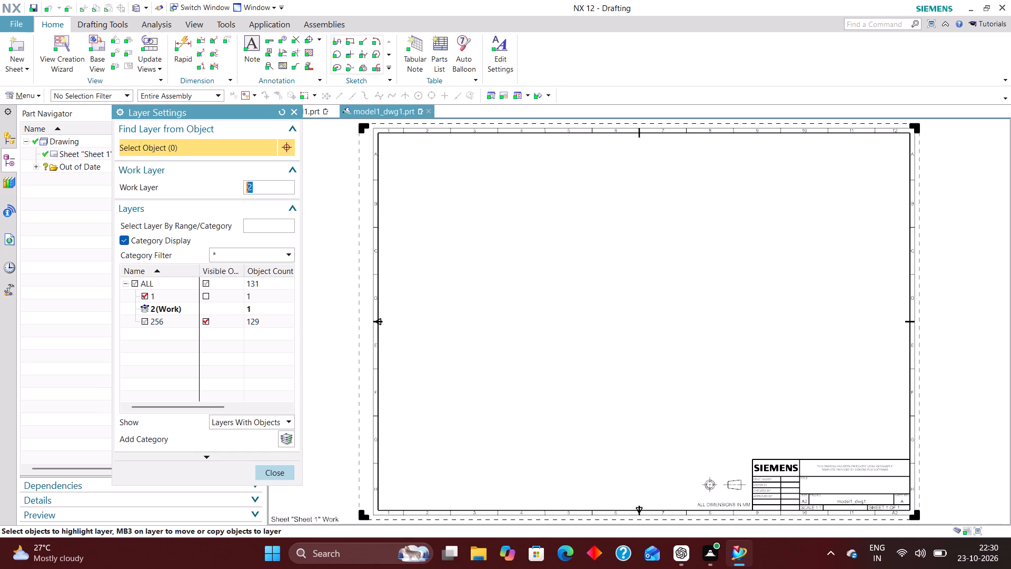
{"action": "left_click", "coordinate": [277, 476]}
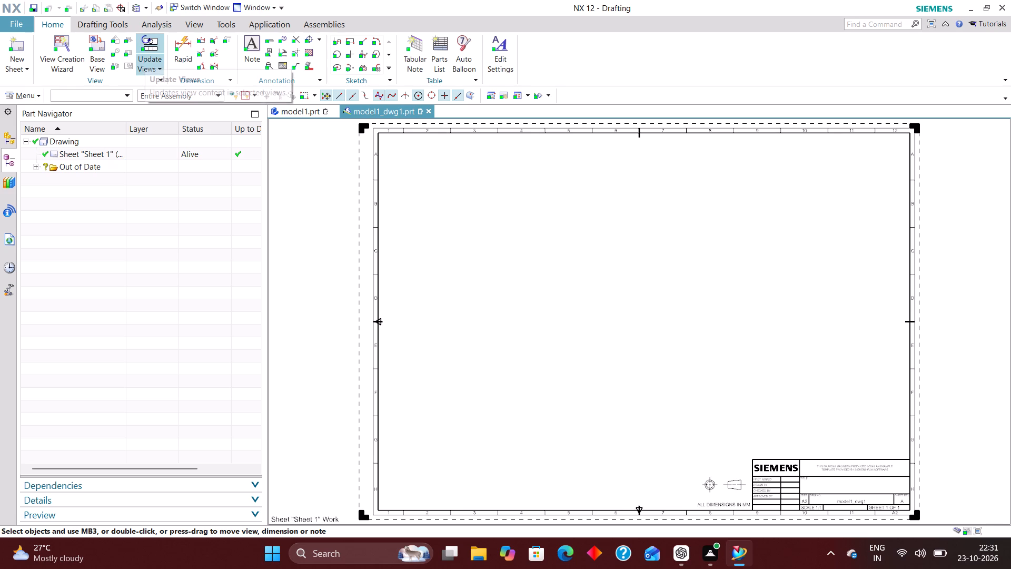
Place an Isometric base view of the bracket at scale 1:1 in the sheet's upper-right area, without adding projected views.
{"action": "left_click", "coordinate": [93, 45]}
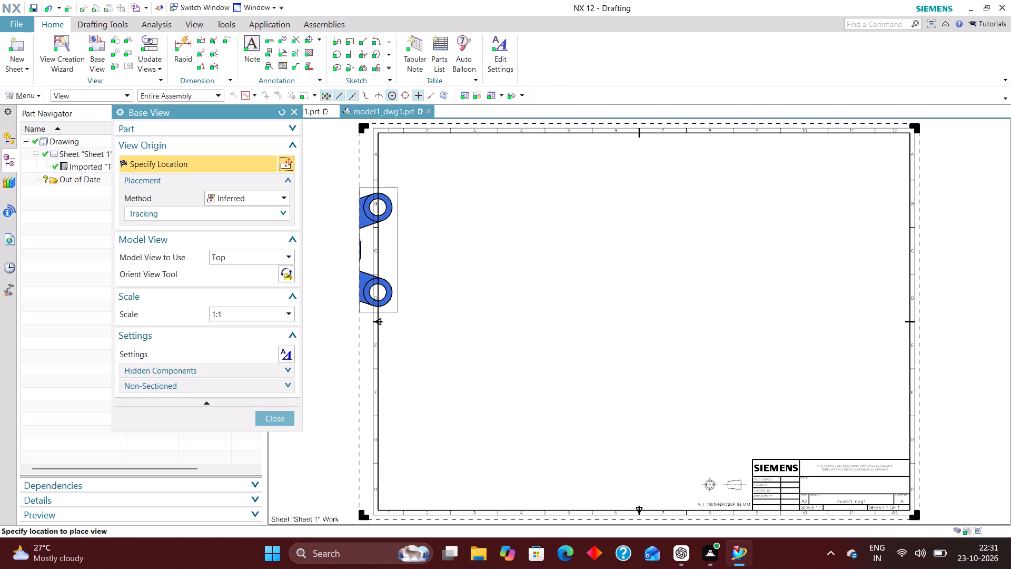
{"action": "left_click", "coordinate": [282, 258]}
{"action": "left_click", "coordinate": [236, 340]}
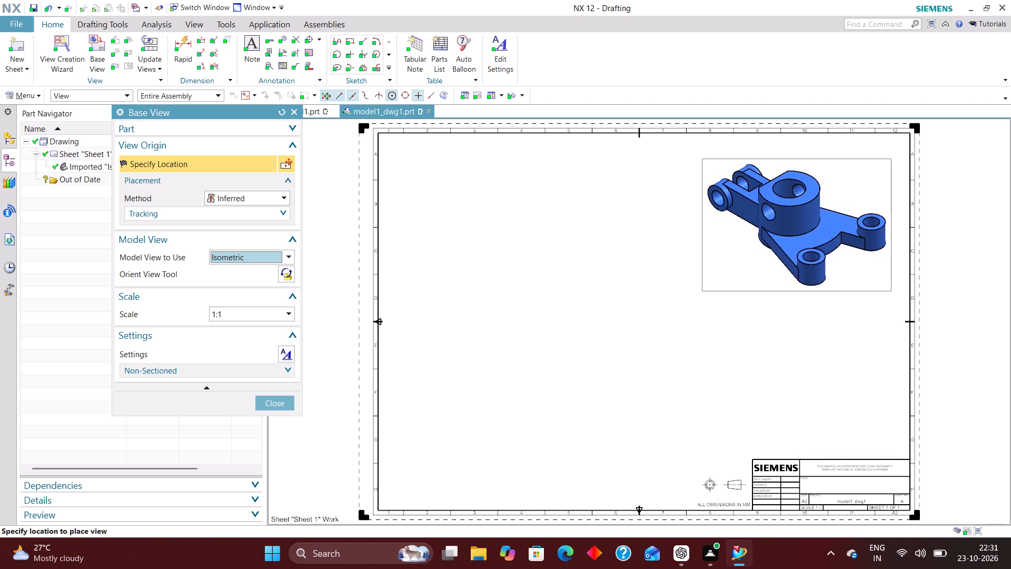
{"action": "left_click", "coordinate": [797, 224]}
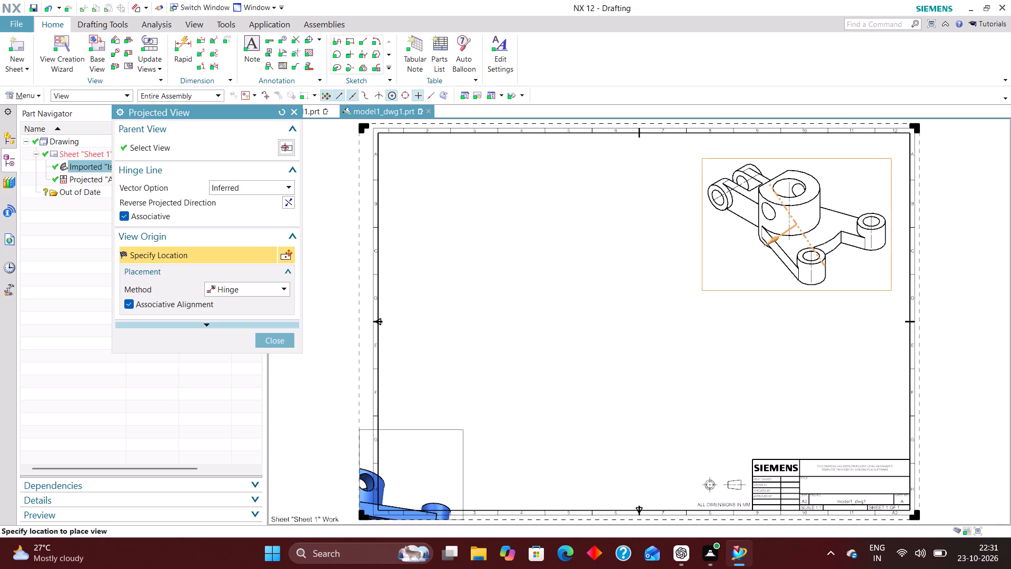
{"action": "left_click", "coordinate": [282, 342]}
Place a Top base view of the bracket at scale 1:1 in the sheet's upper-left area, without adding projected views.
{"action": "left_click", "coordinate": [96, 38]}
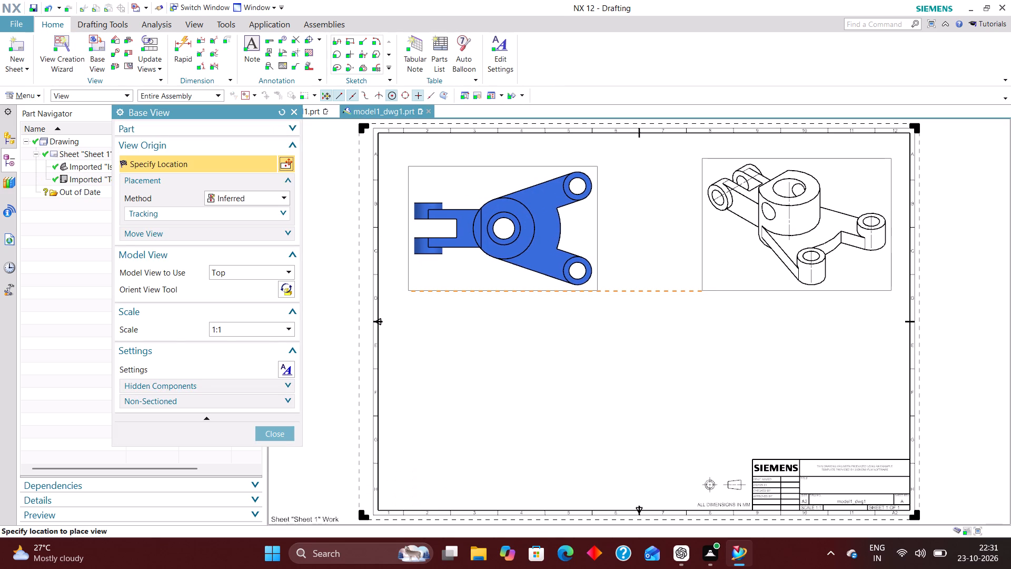
{"action": "left_click", "coordinate": [515, 228]}
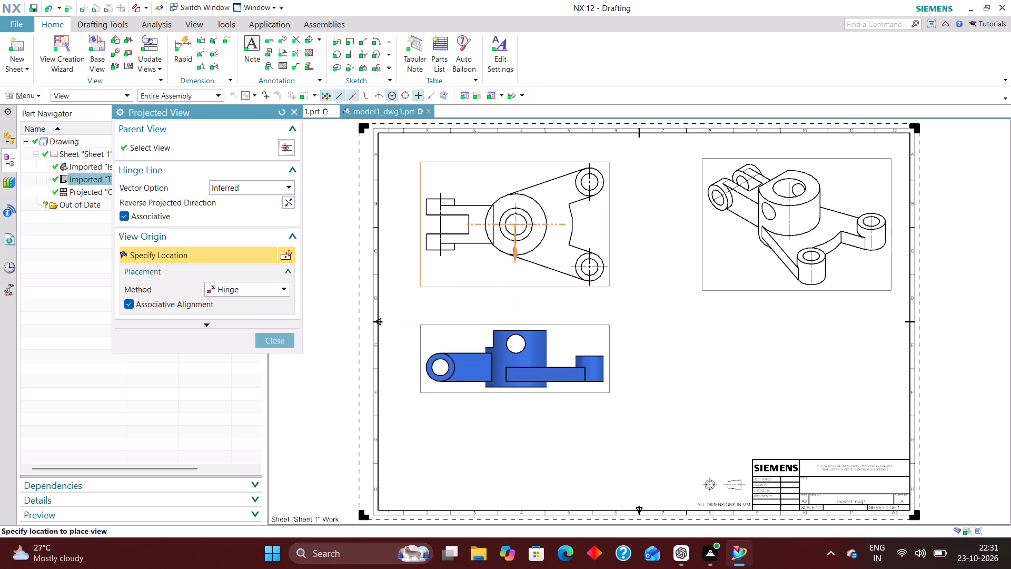
{"action": "left_click", "coordinate": [276, 333]}
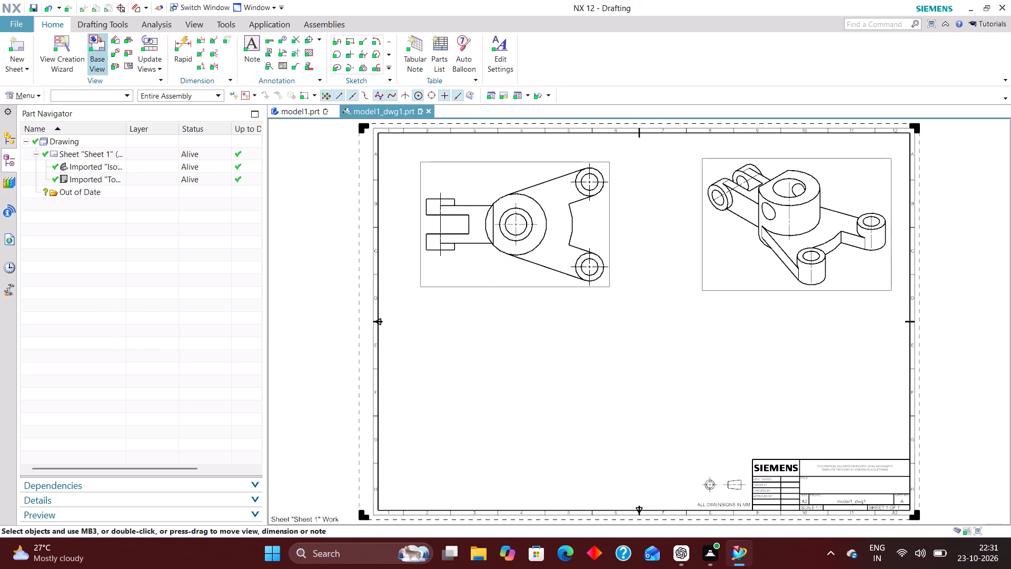
Place a Front base view at scale 1:1 directly below the top view, aligned with it, without adding projected views.
{"action": "left_click", "coordinate": [93, 47]}
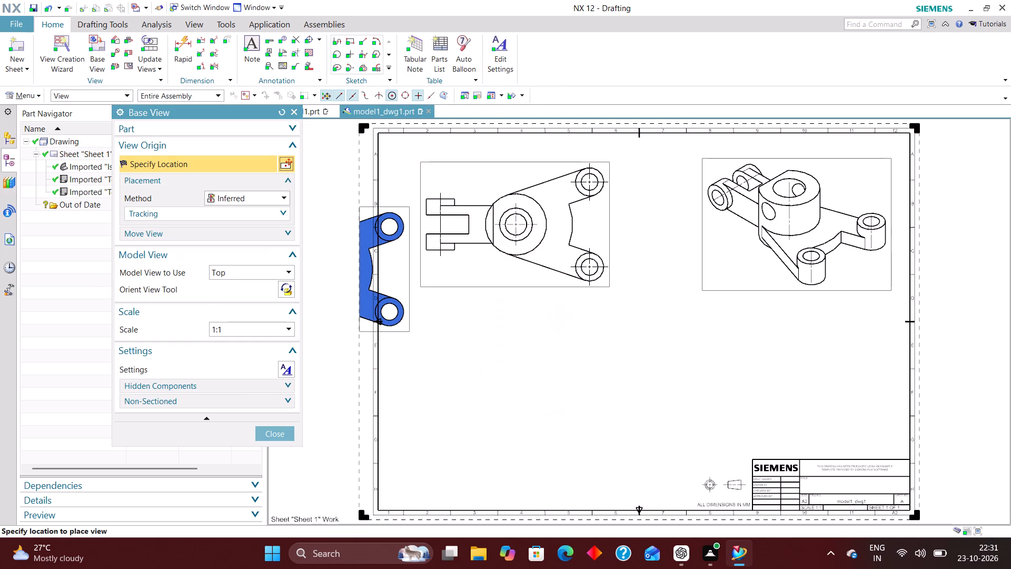
{"action": "left_click", "coordinate": [251, 274]}
{"action": "left_click", "coordinate": [252, 295]}
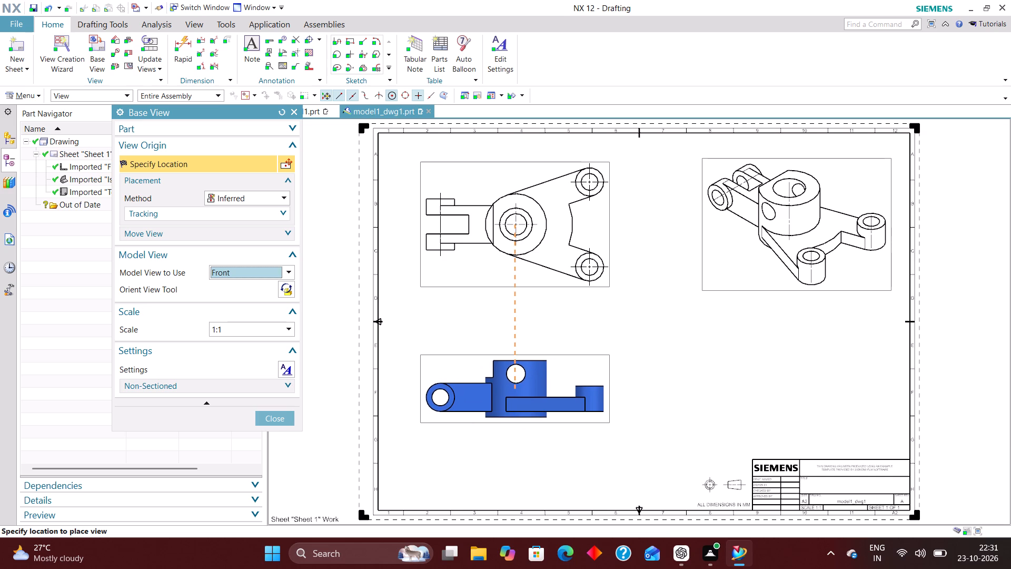
{"action": "left_click", "coordinate": [518, 381]}
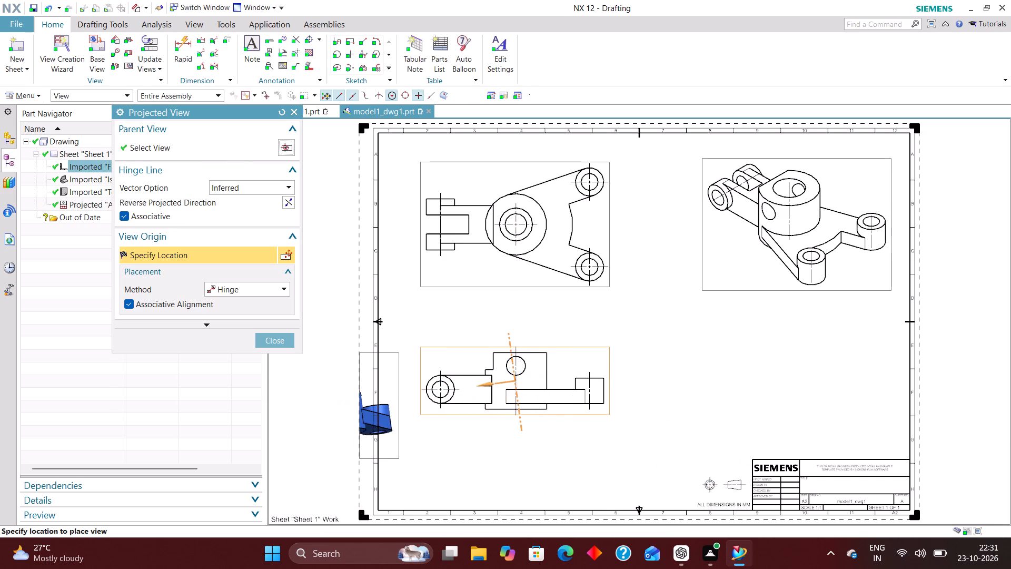
{"action": "left_click", "coordinate": [280, 337]}
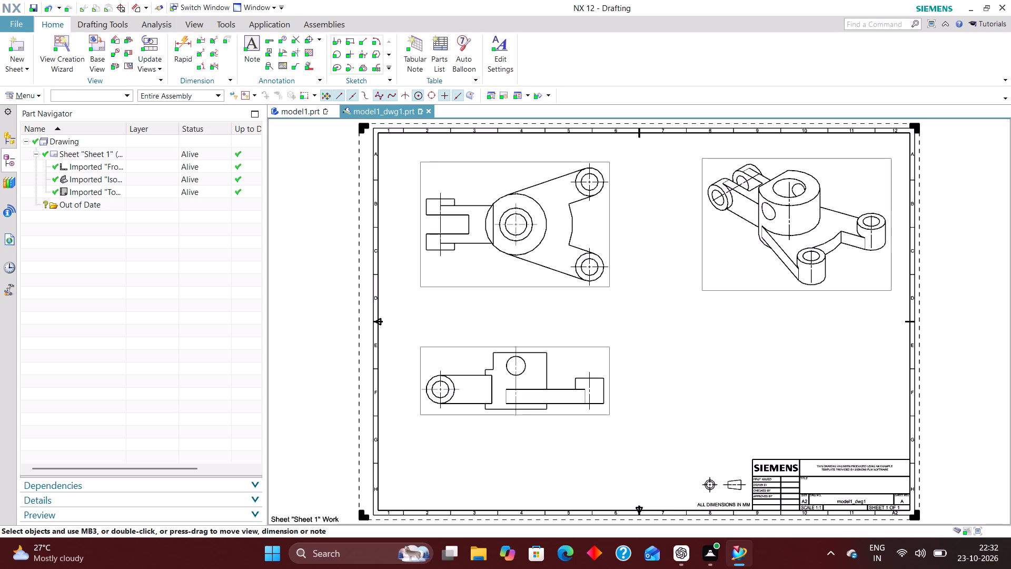
Sketch a horizontal stand-alone section line about 241 mm long across the top view, through its central boss.
{"action": "right_click", "coordinate": [437, 286]}
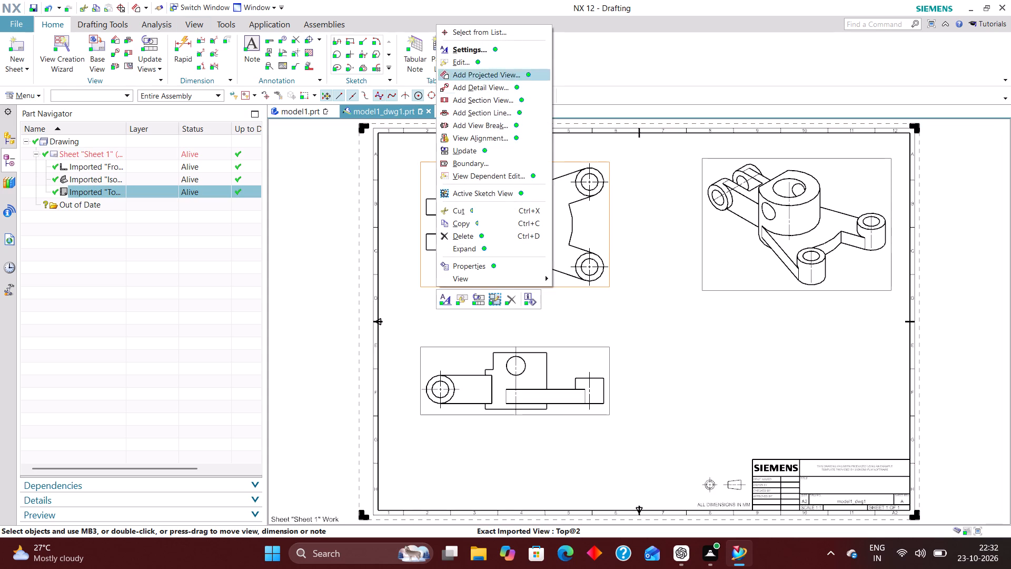
{"action": "left_click", "coordinate": [130, 37]}
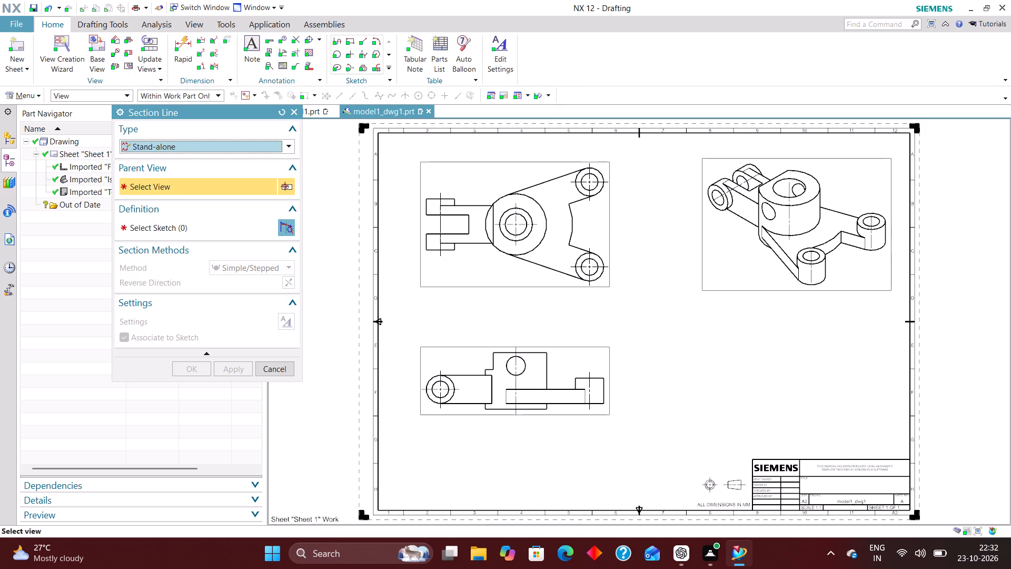
{"action": "left_click", "coordinate": [420, 233]}
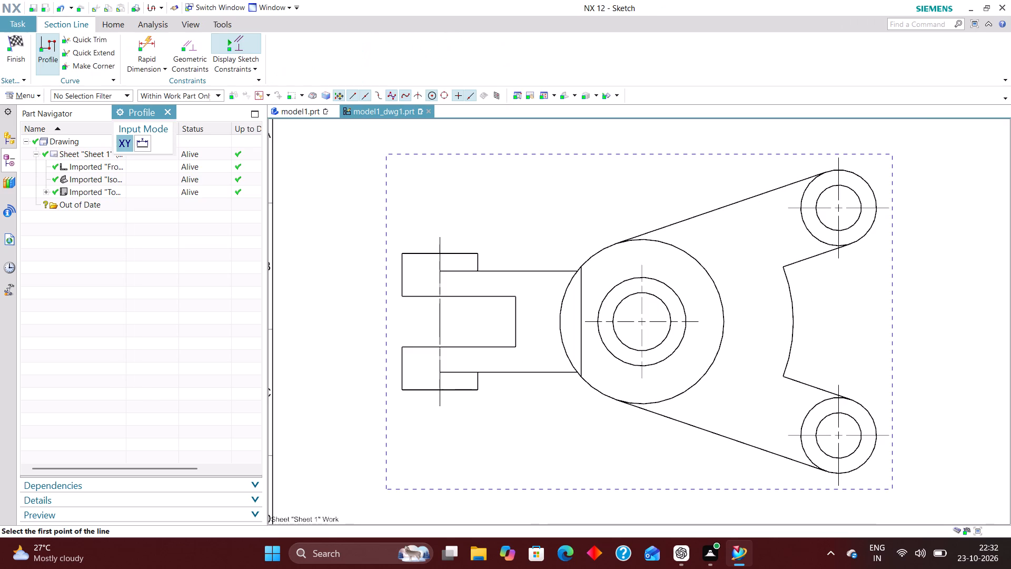
{"action": "left_click", "coordinate": [343, 318]}
{"action": "left_click", "coordinate": [953, 328]}
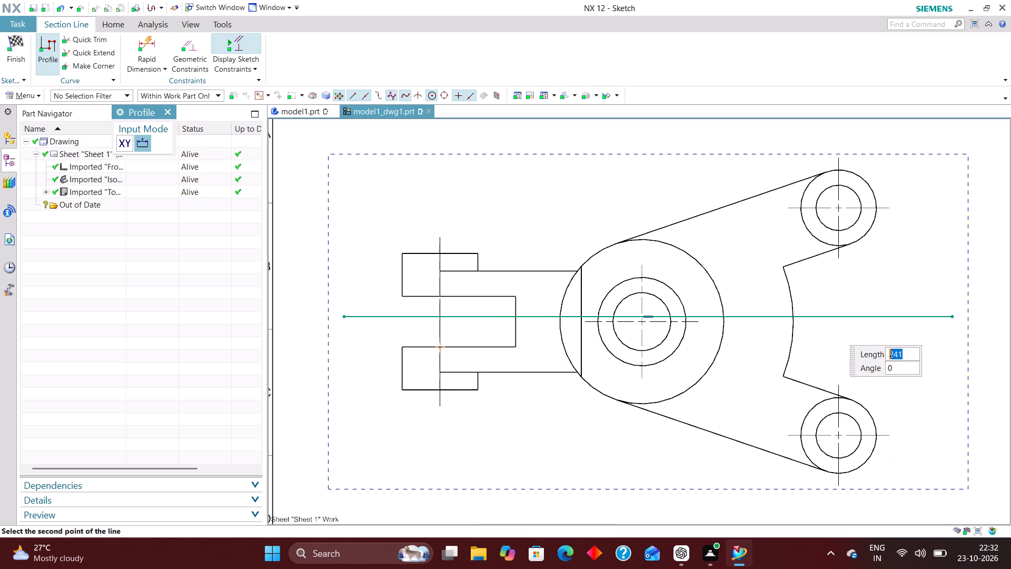
{"action": "left_click", "coordinate": [163, 108]}
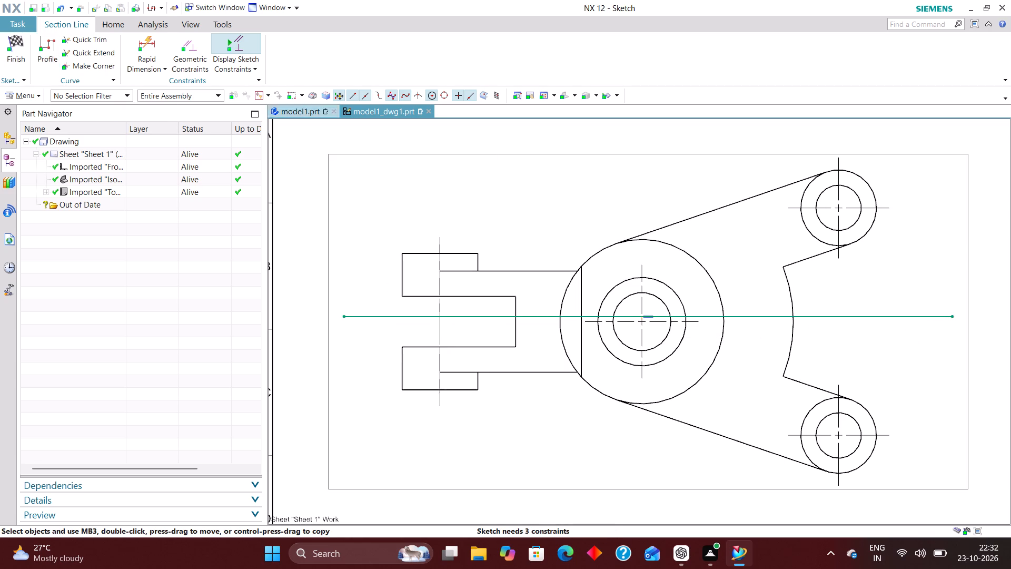
Constrain the section line's midpoint coincident with the centre of the boss's bore in the top view.
{"action": "left_click", "coordinate": [183, 43]}
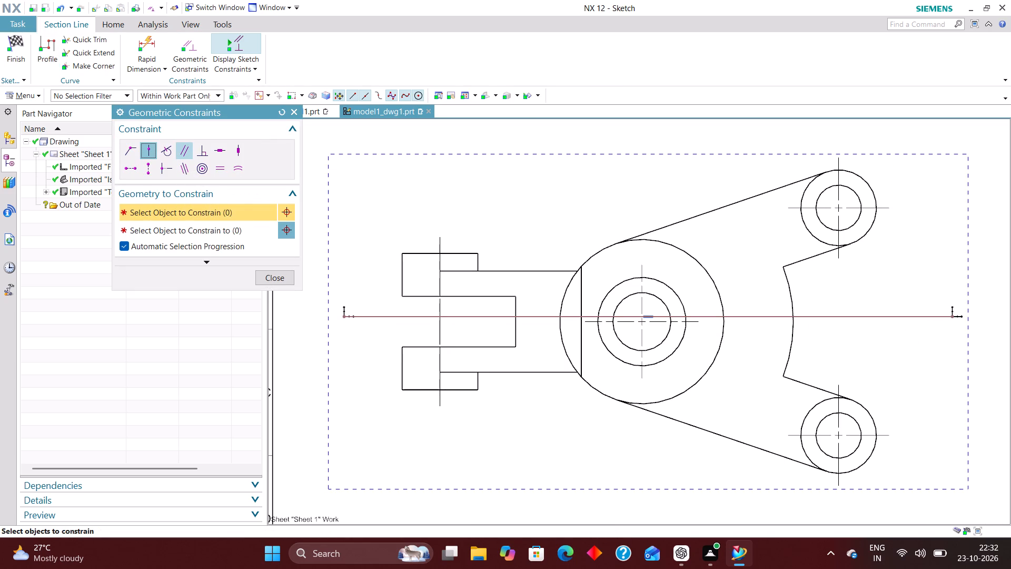
{"action": "left_click", "coordinate": [647, 315]}
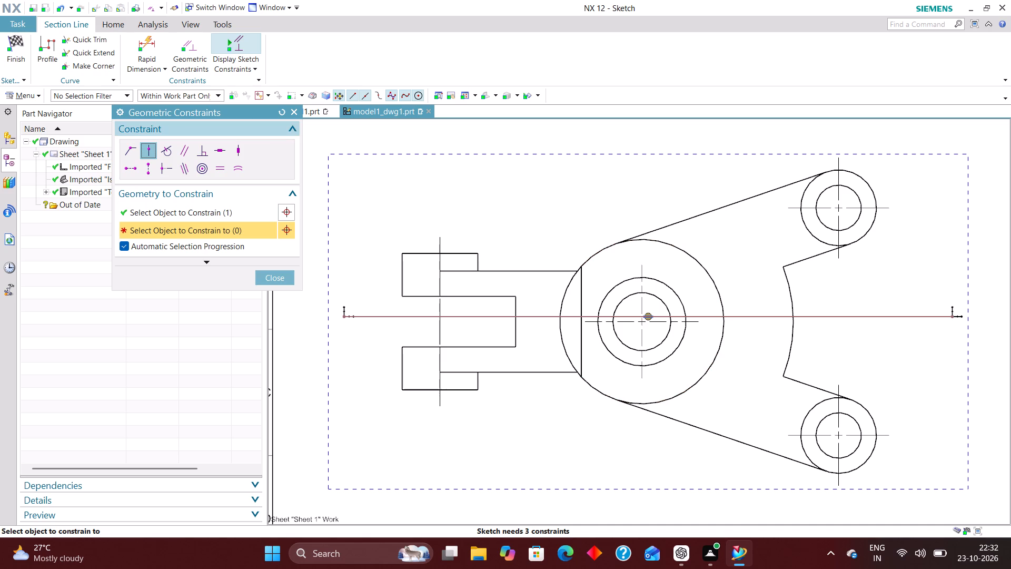
{"action": "left_click", "coordinate": [293, 110]}
{"action": "left_click", "coordinate": [183, 39]}
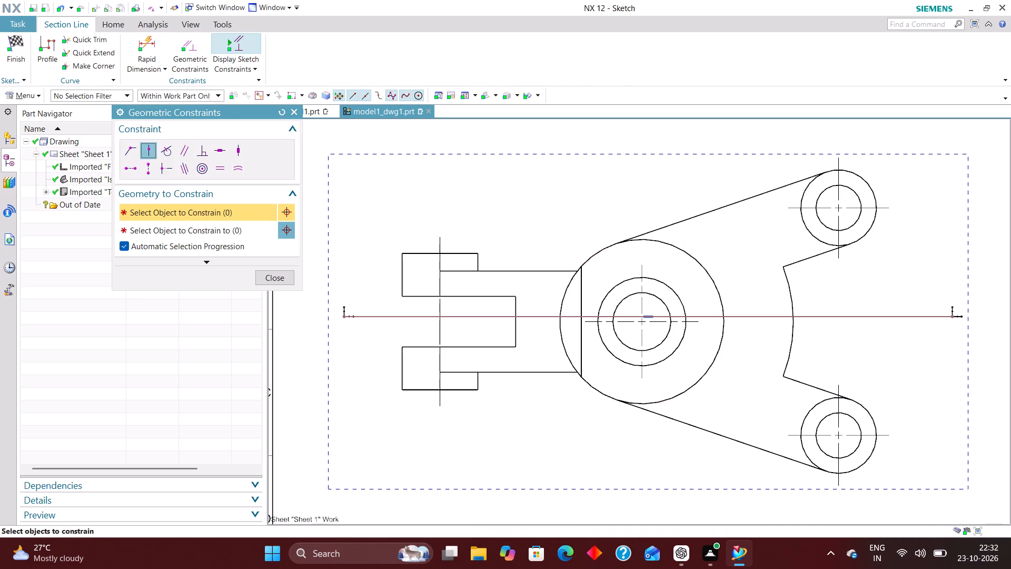
{"action": "left_click", "coordinate": [136, 149]}
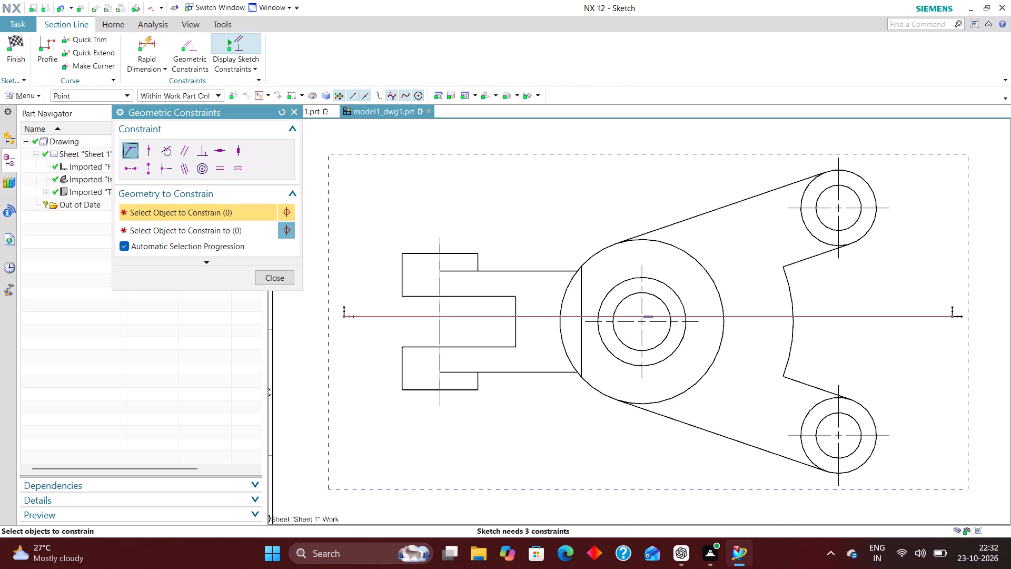
{"action": "left_click", "coordinate": [646, 313]}
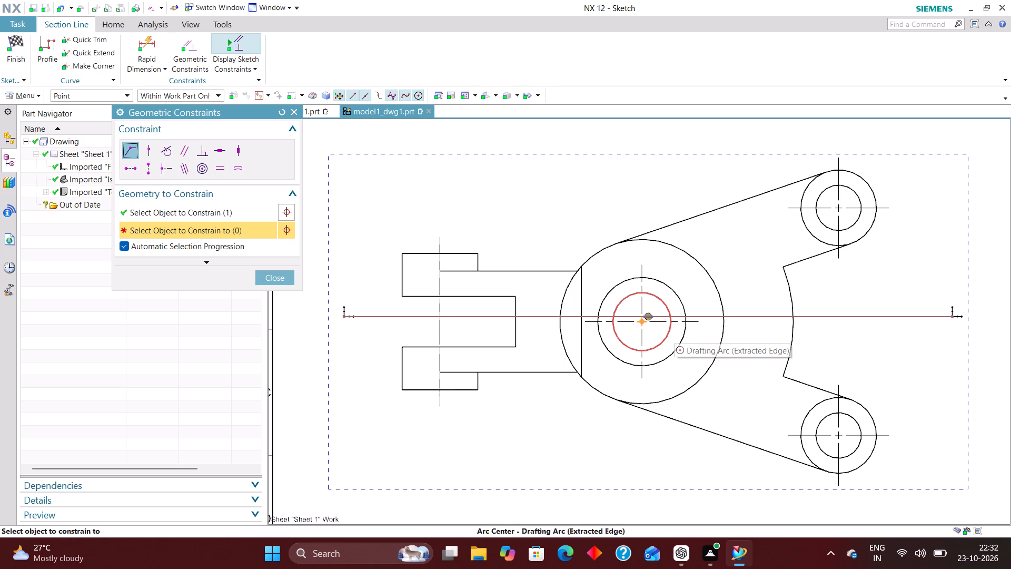
{"action": "left_click", "coordinate": [665, 332]}
{"action": "scroll", "coordinate": [699, 227], "scroll_direction": "down", "scroll_amount": 1}
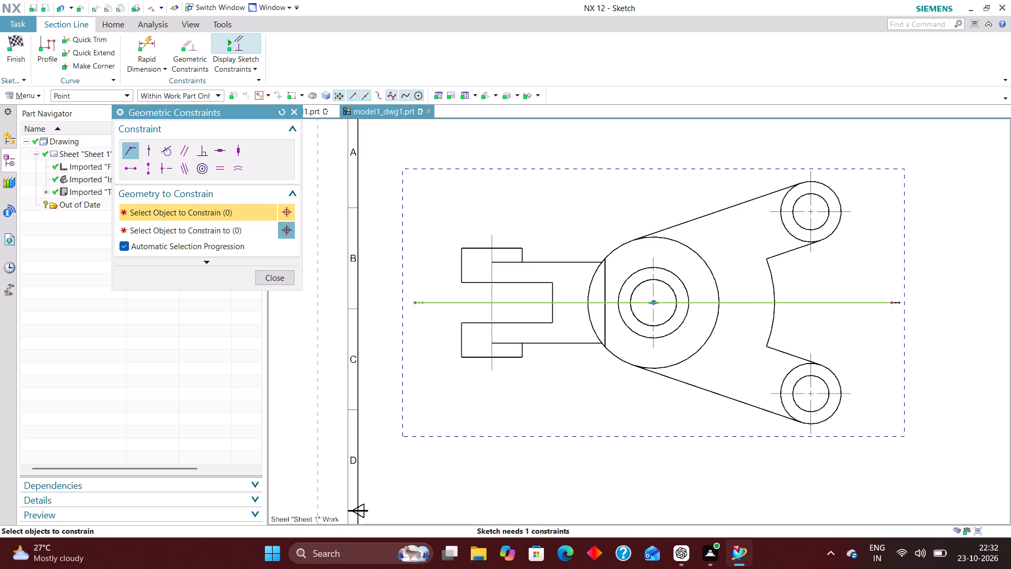
{"action": "left_click", "coordinate": [282, 279]}
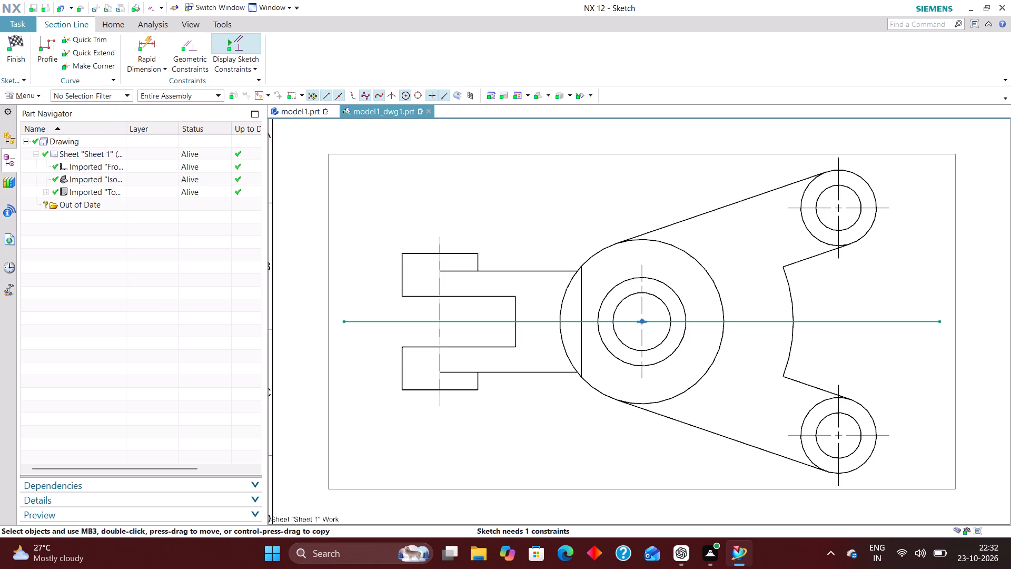
Finish the sketch and create the Simple/Stepped section line associated to it.
{"action": "left_click", "coordinate": [19, 41]}
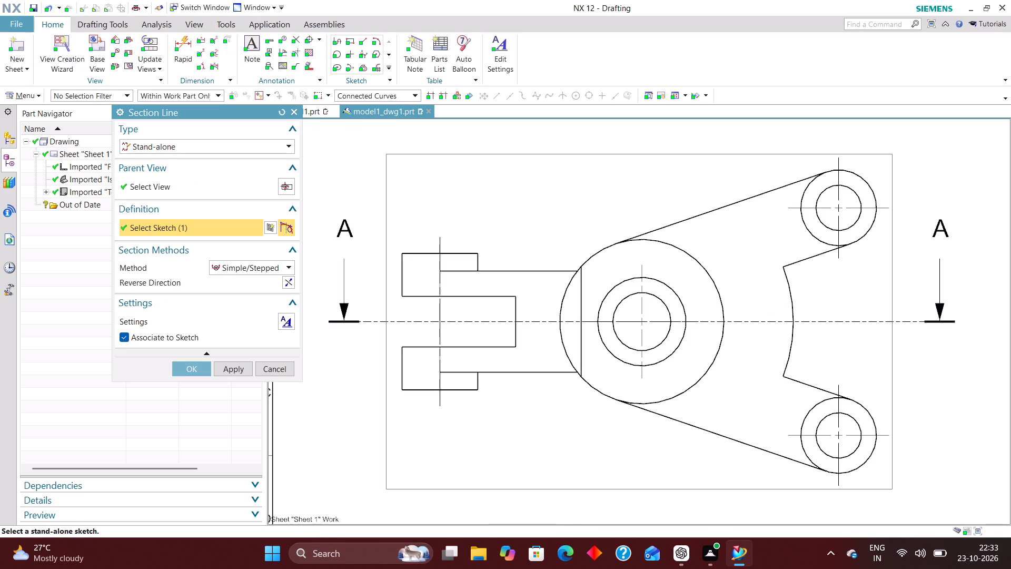
{"action": "scroll", "coordinate": [484, 318], "scroll_direction": "down", "scroll_amount": 3}
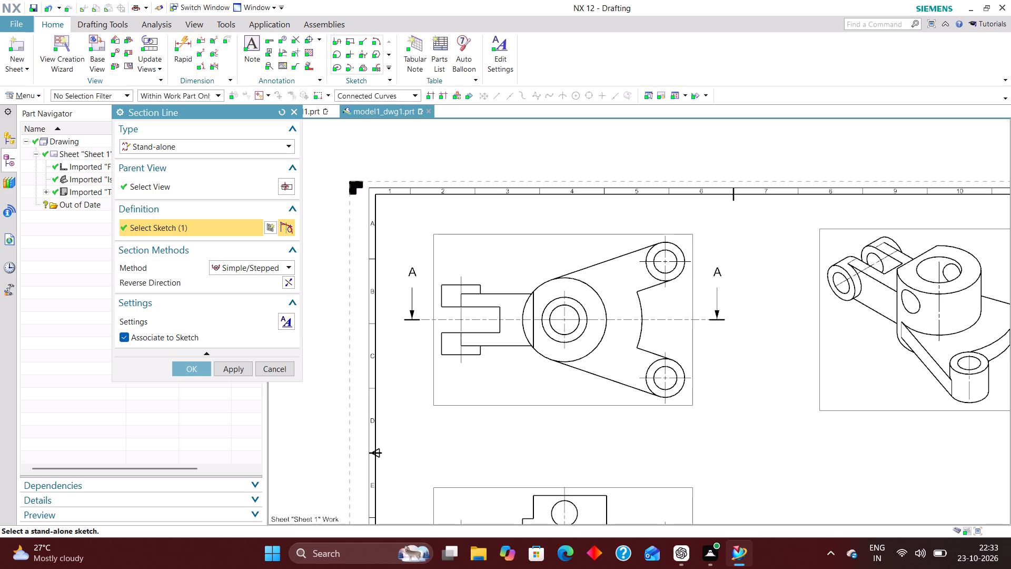
{"action": "left_click", "coordinate": [199, 365]}
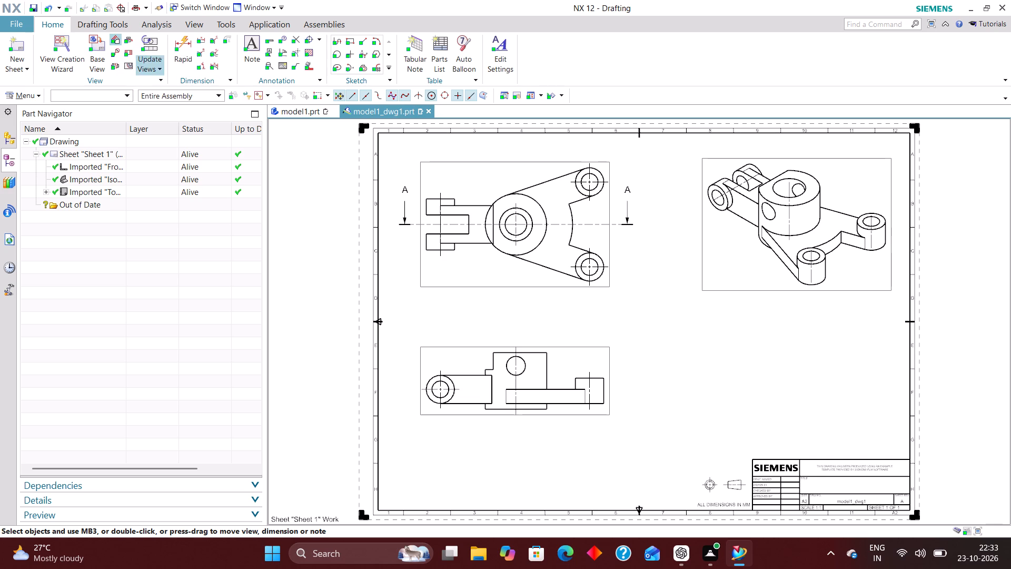
Place an orthographic section view from the existing section line, directly below the front view.
{"action": "left_click", "coordinate": [123, 52]}
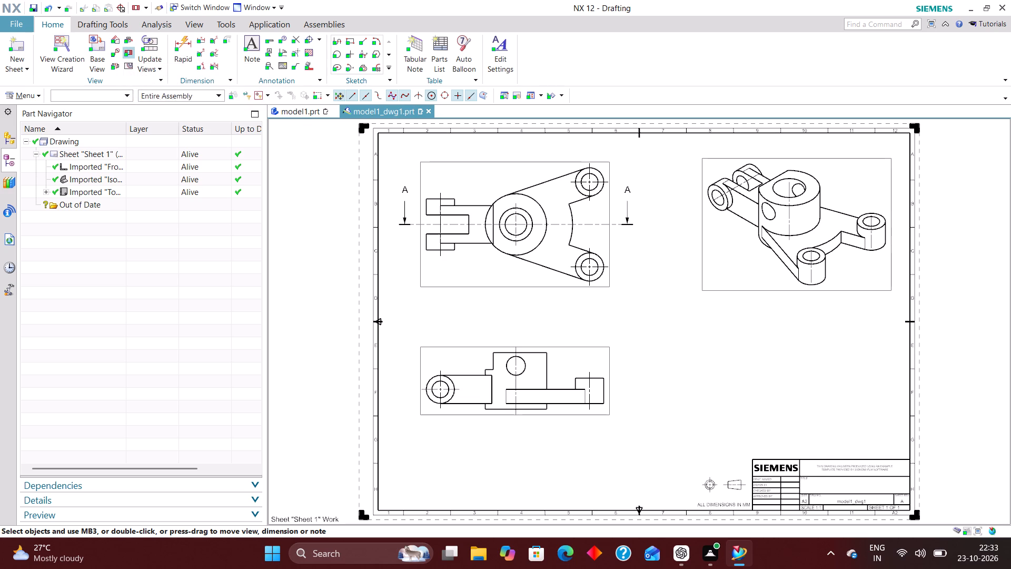
{"action": "left_click", "coordinate": [626, 224]}
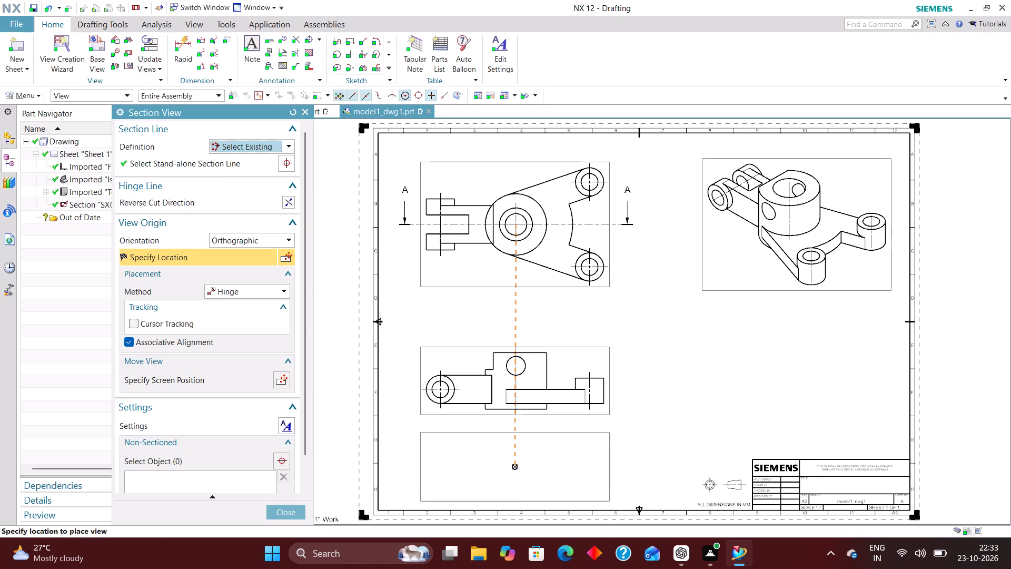
{"action": "left_click", "coordinate": [549, 458]}
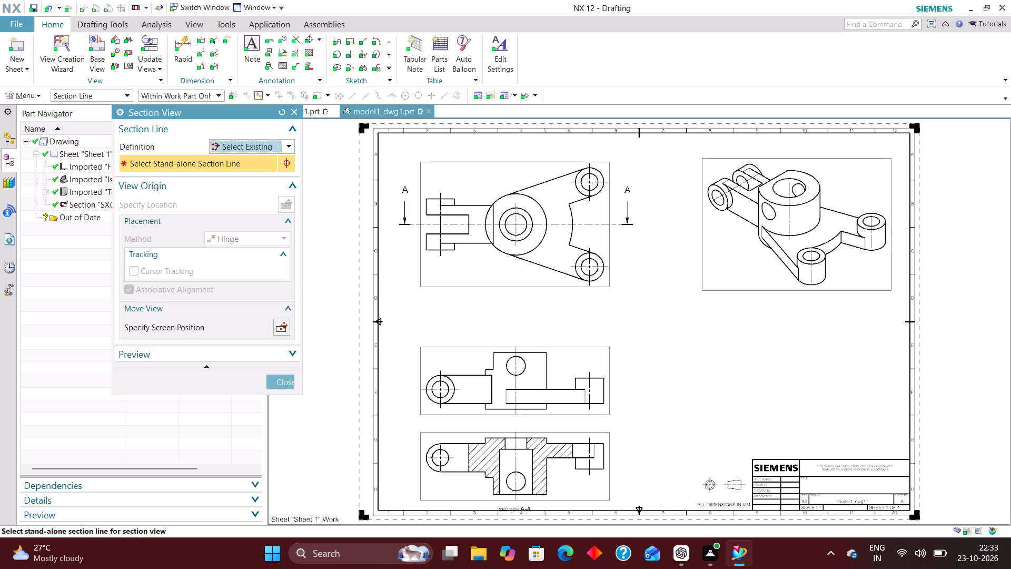
{"action": "left_click", "coordinate": [279, 384]}
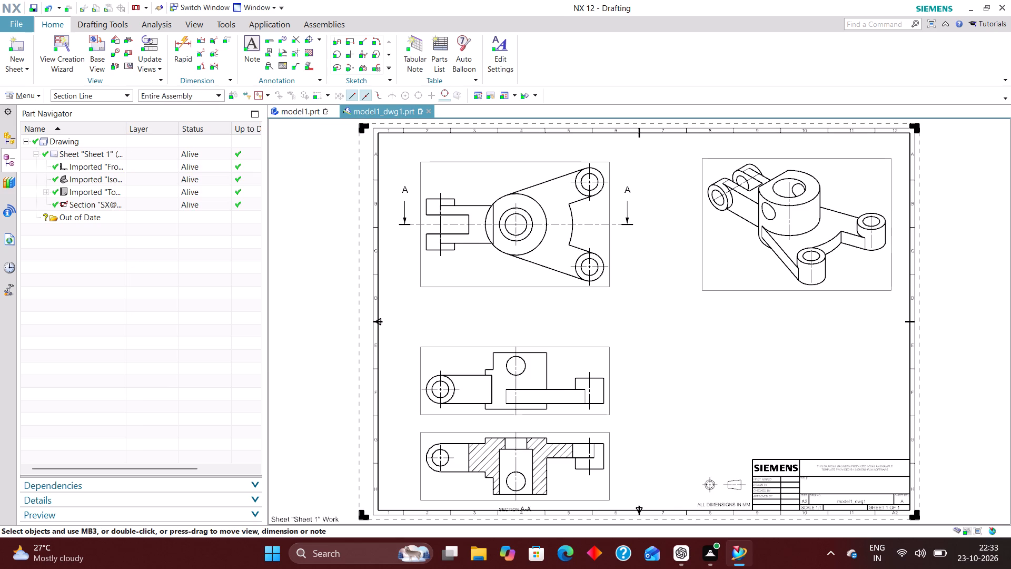
Reverse the cutting direction of the top view's section line.
{"action": "double_click", "coordinate": [618, 224]}
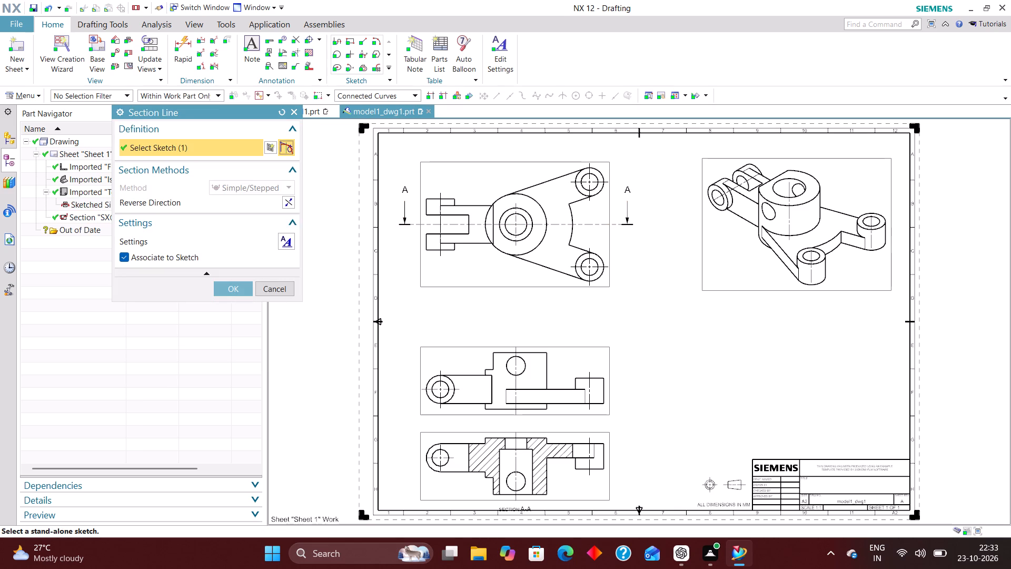
{"action": "left_click", "coordinate": [288, 208]}
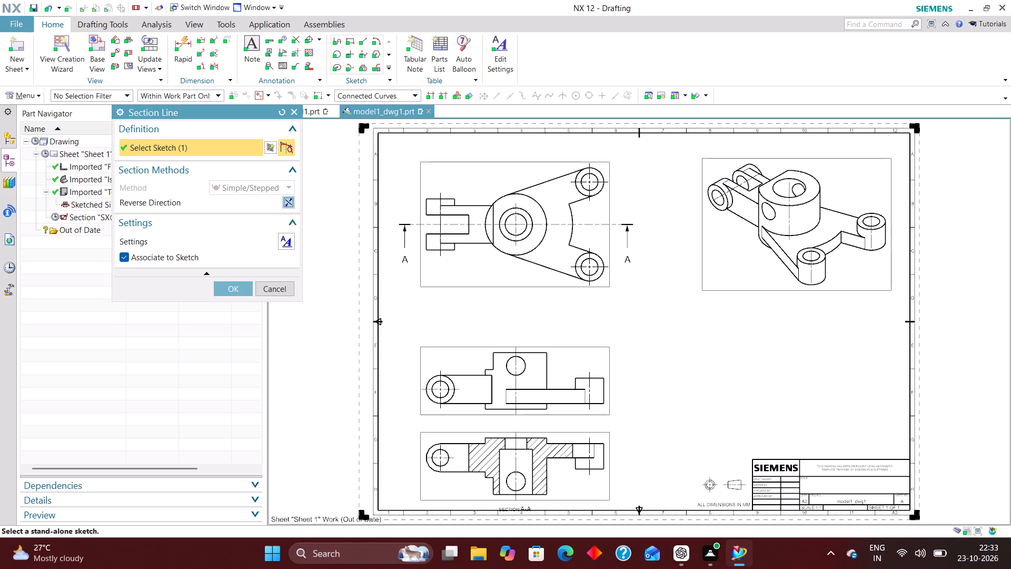
{"action": "left_click", "coordinate": [227, 292]}
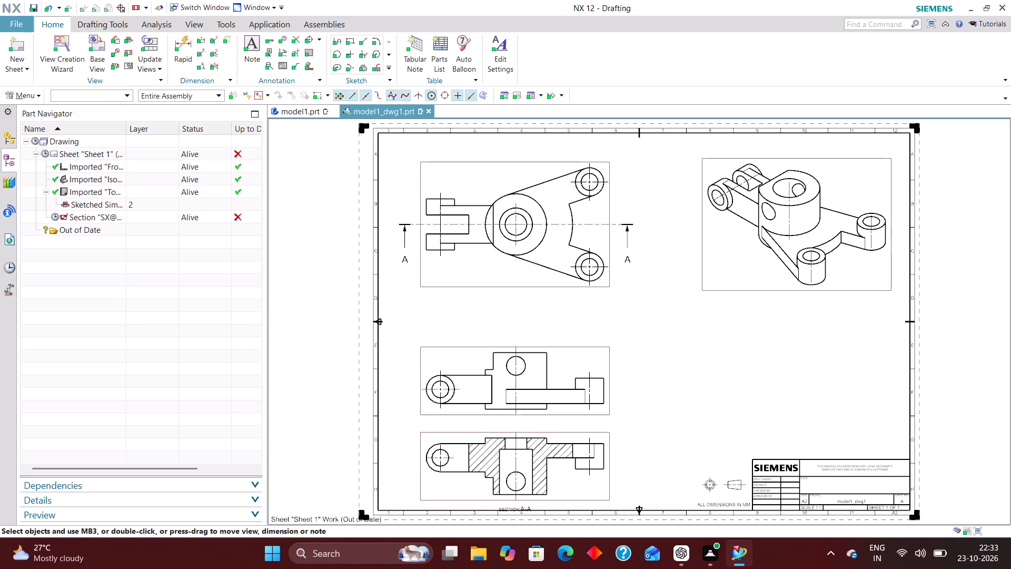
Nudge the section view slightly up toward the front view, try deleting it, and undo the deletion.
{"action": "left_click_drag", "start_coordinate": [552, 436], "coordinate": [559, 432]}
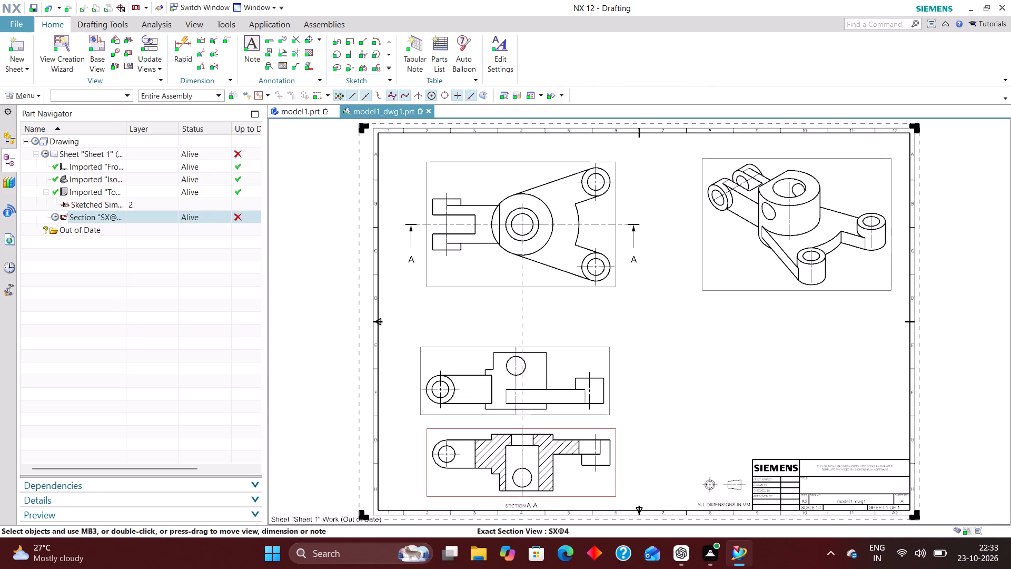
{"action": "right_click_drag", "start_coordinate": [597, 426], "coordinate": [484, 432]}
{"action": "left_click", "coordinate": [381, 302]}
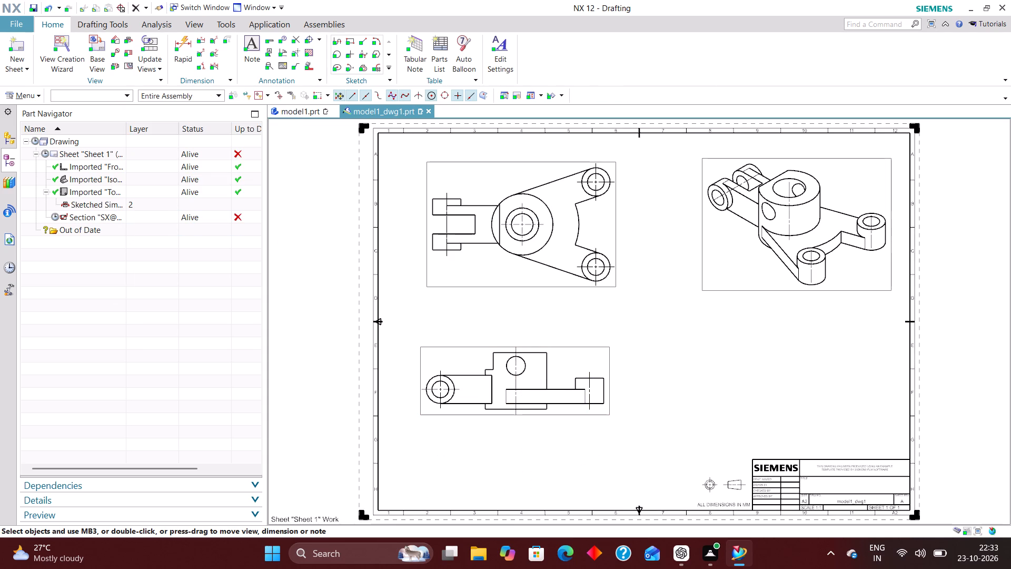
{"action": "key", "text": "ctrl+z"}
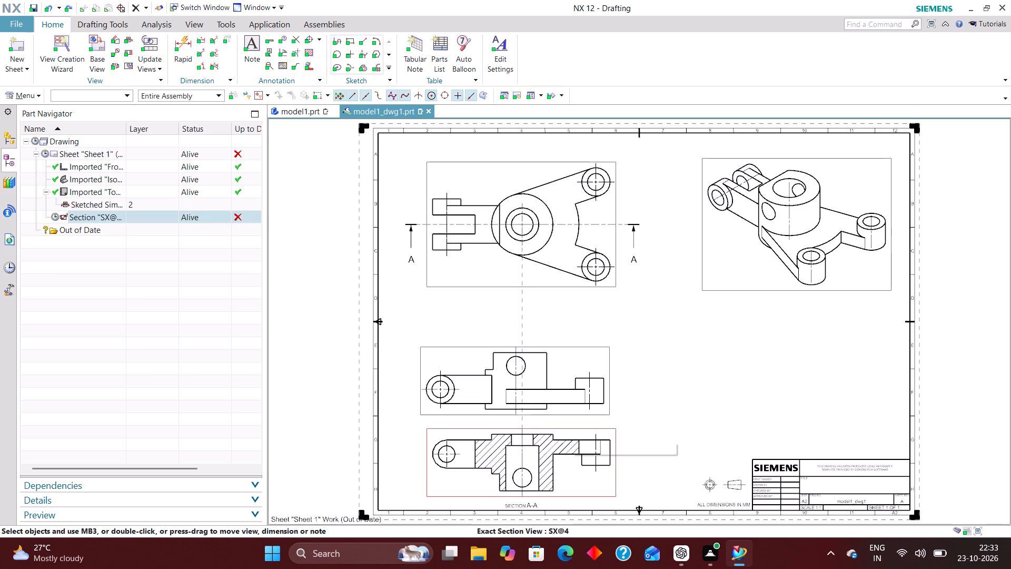
Update the out-of-date section view to match the reversed section line.
{"action": "left_click", "coordinate": [34, 139]}
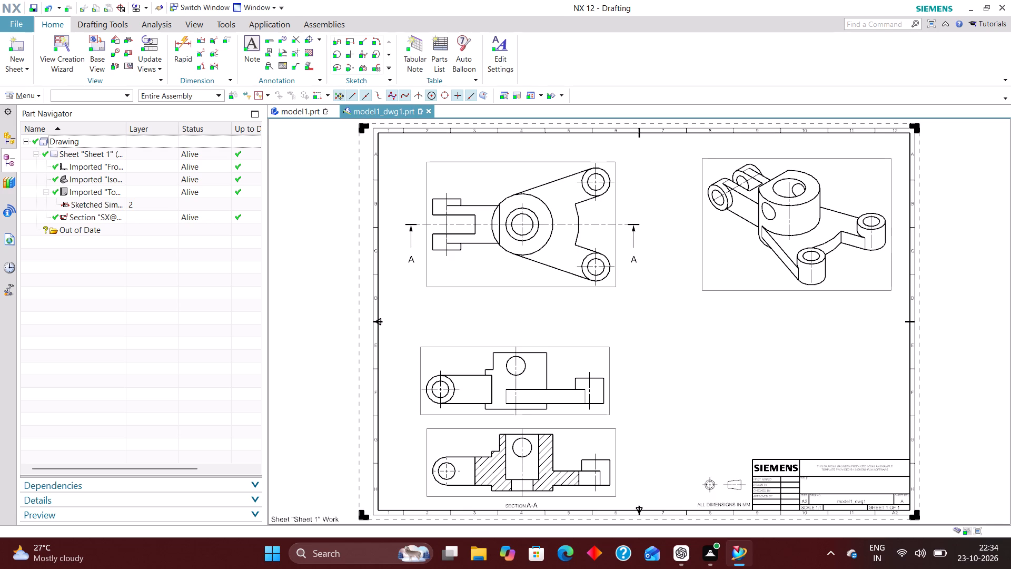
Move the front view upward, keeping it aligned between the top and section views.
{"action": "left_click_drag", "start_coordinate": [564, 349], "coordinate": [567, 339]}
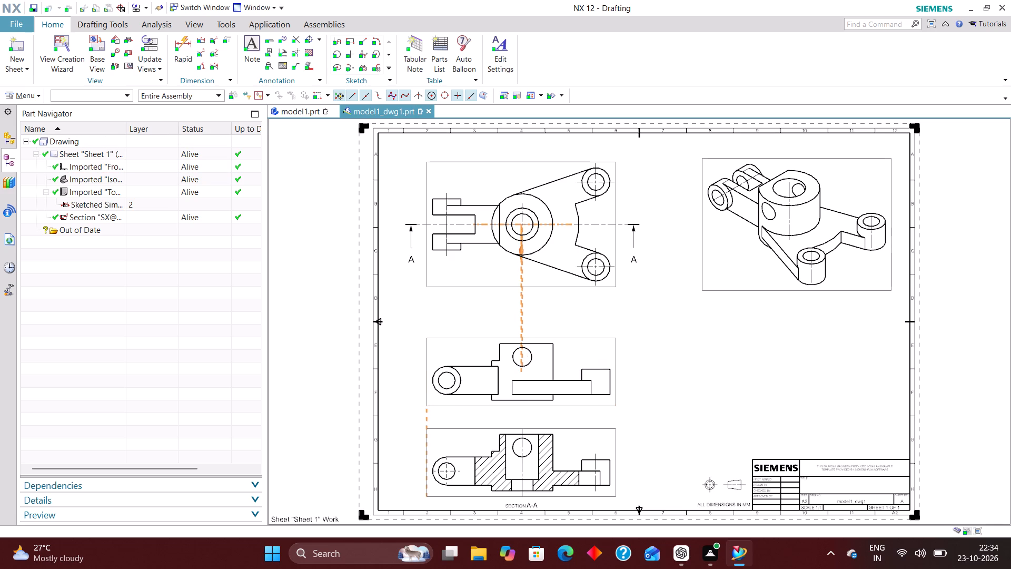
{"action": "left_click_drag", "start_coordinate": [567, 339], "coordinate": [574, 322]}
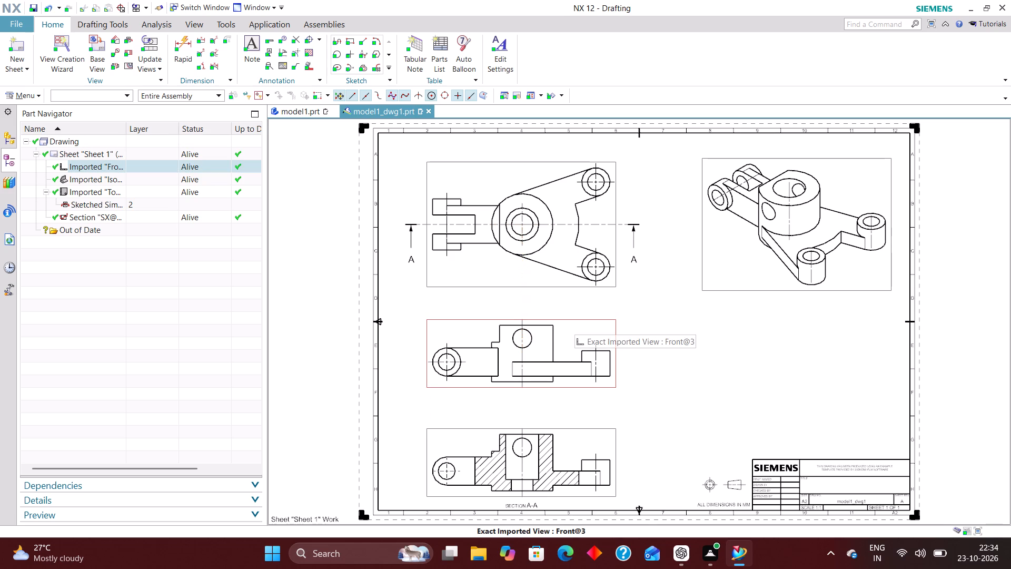
Delete the front view from the sheet.
{"action": "right_click_drag", "start_coordinate": [575, 317], "coordinate": [475, 317]}
Move the section view up into the freed space with the top view aligned above it, and lower the top view slightly.
{"action": "left_click_drag", "start_coordinate": [574, 426], "coordinate": [607, 382]}
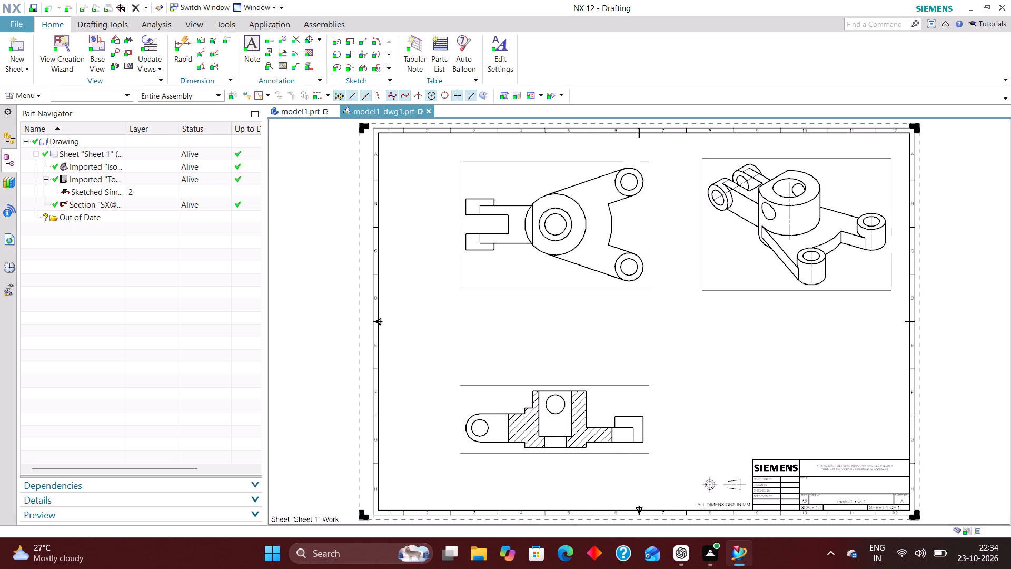
{"action": "left_click_drag", "start_coordinate": [607, 382], "coordinate": [605, 379]}
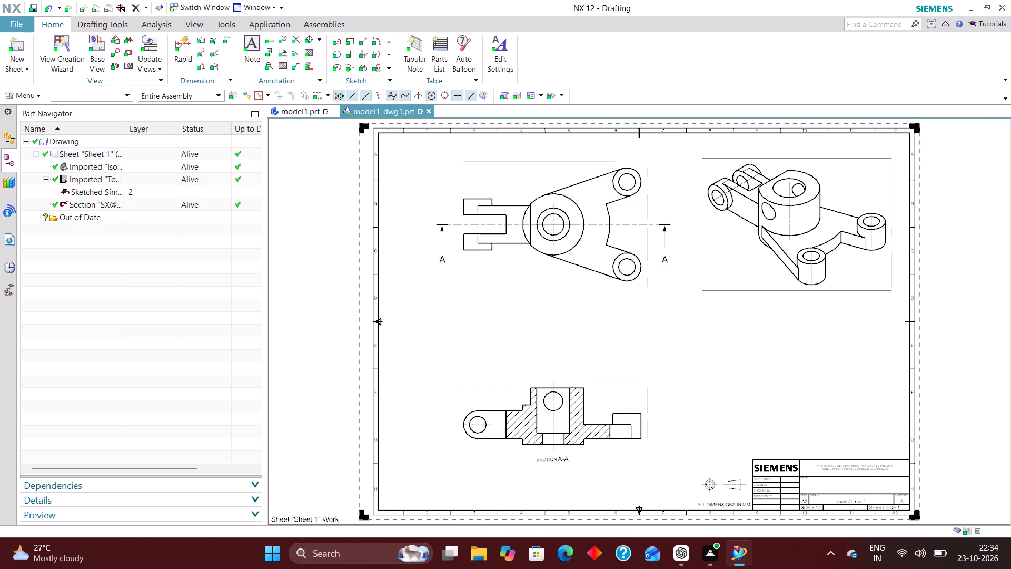
{"action": "scroll", "coordinate": [609, 376], "scroll_direction": "up", "scroll_amount": 1}
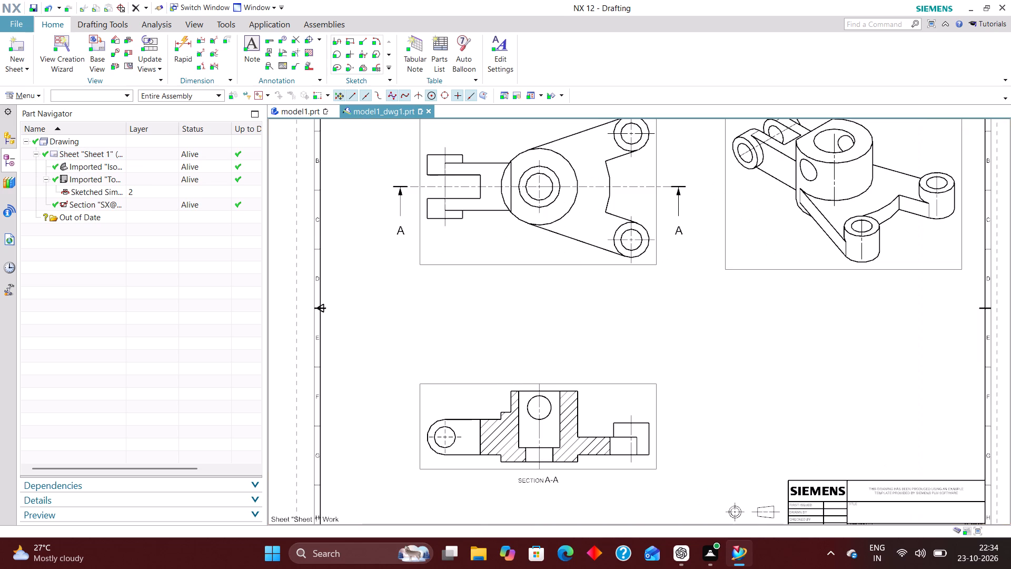
{"action": "scroll", "coordinate": [535, 312], "scroll_direction": "down", "scroll_amount": 1}
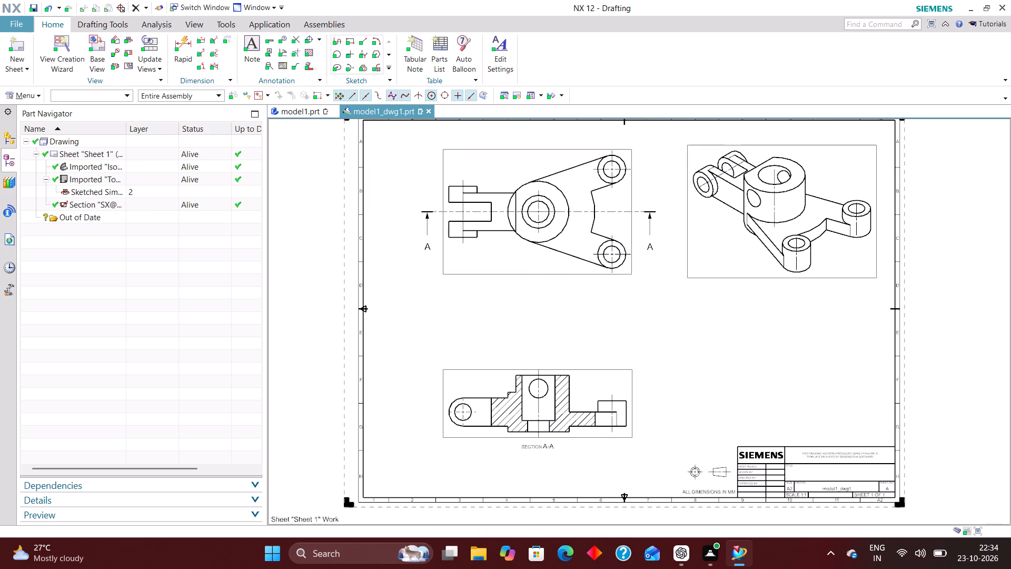
{"action": "left_click_drag", "start_coordinate": [560, 274], "coordinate": [556, 284]}
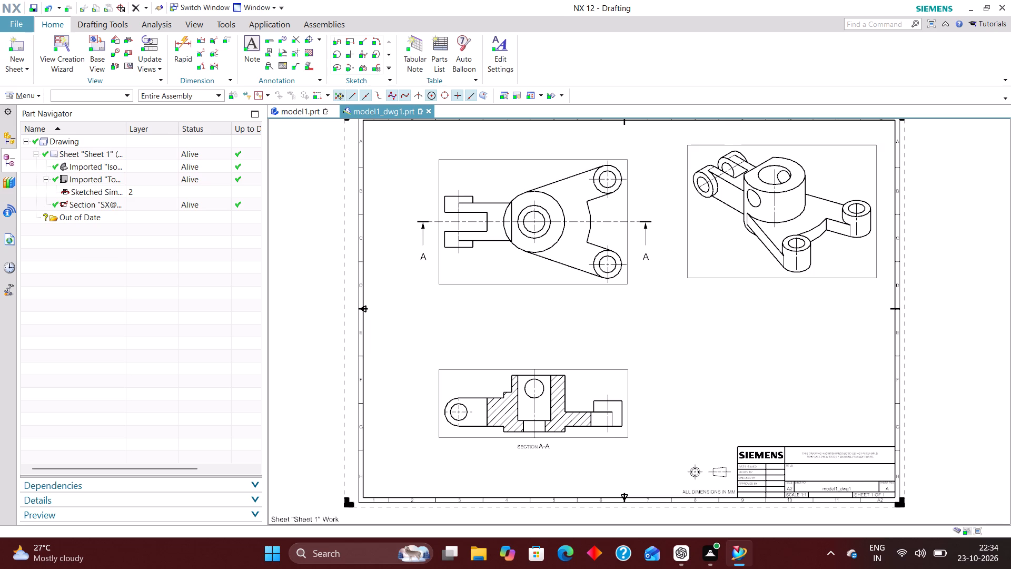
Set the drafting preference for dimension arrowheads to Open Arrow on both sides.
{"action": "left_click", "coordinate": [38, 98]}
{"action": "left_click", "coordinate": [50, 224]}
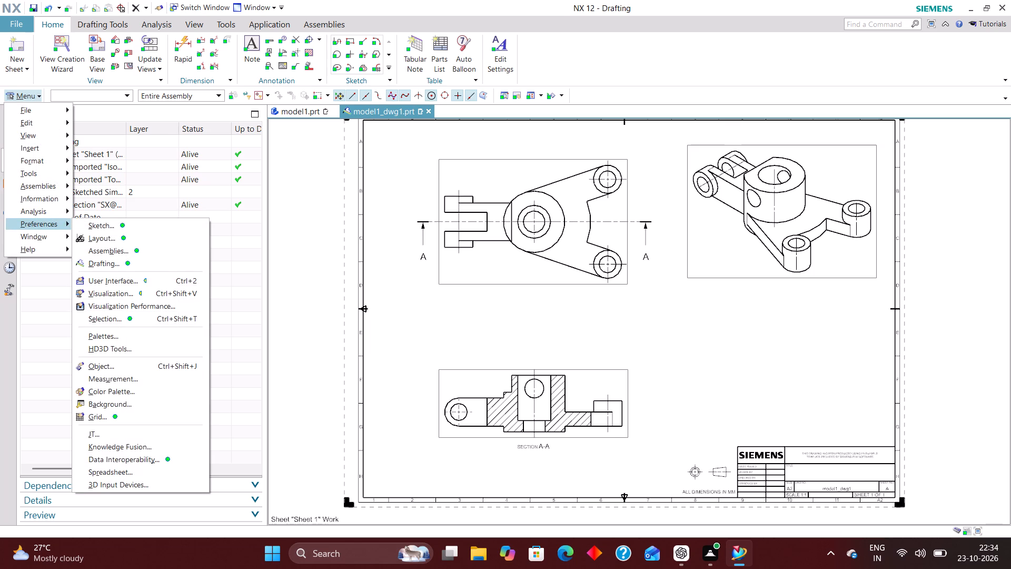
{"action": "left_click", "coordinate": [115, 263]}
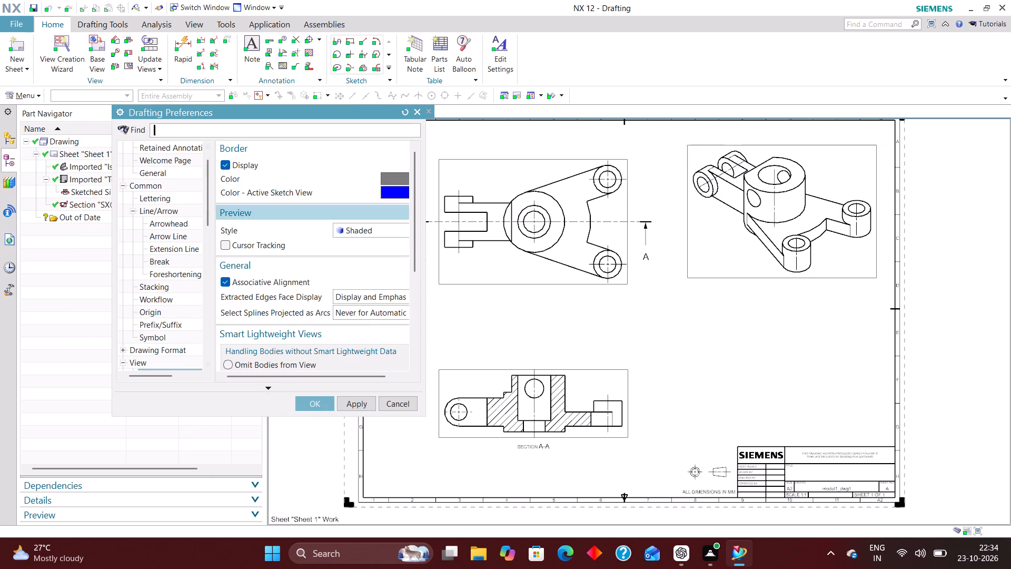
{"action": "left_click", "coordinate": [164, 221]}
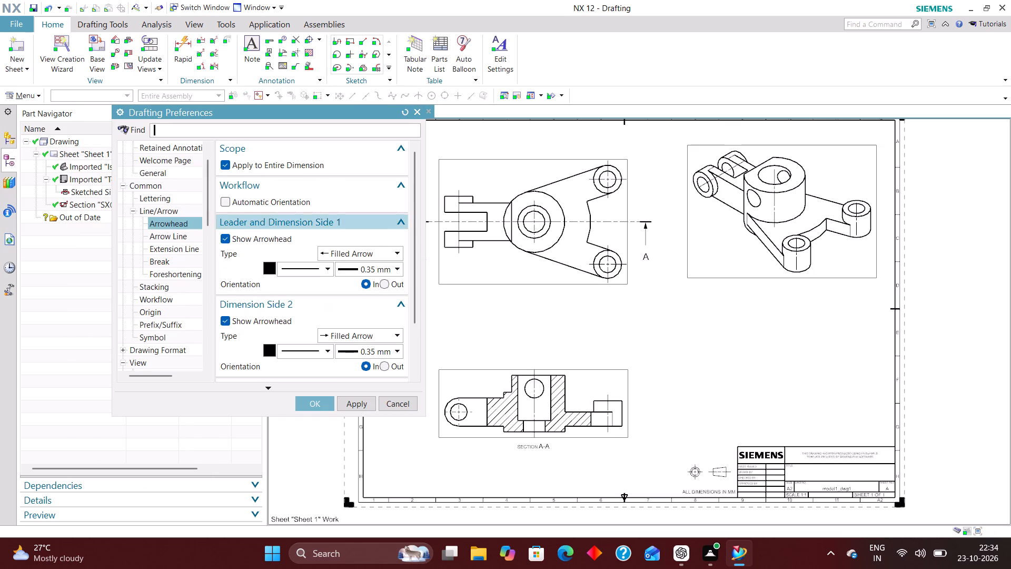
{"action": "left_click", "coordinate": [347, 250]}
{"action": "left_click", "coordinate": [343, 290]}
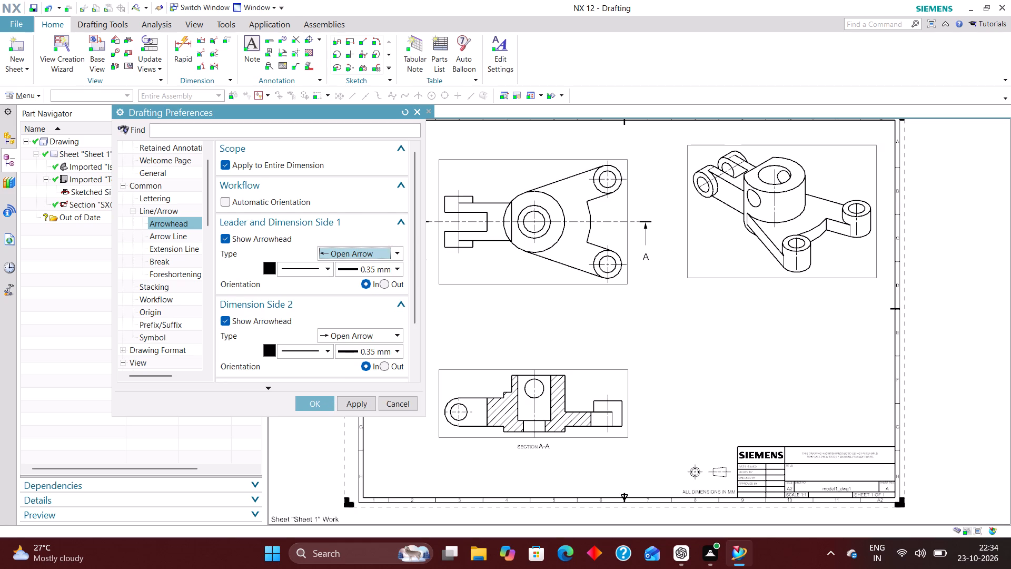
Set the extension line gap to 2 for both sides in the drafting preferences.
{"action": "left_click", "coordinate": [175, 249]}
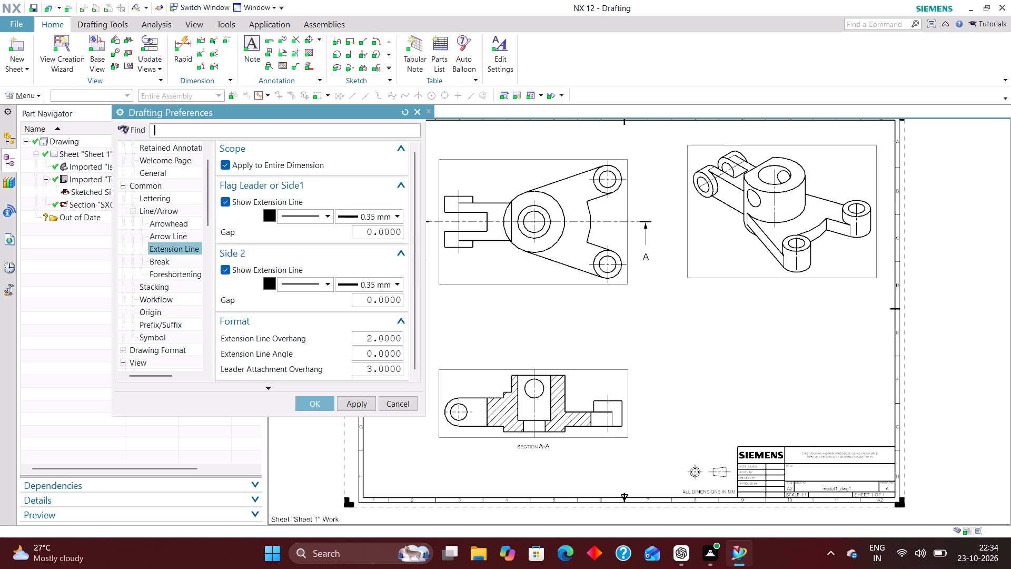
{"action": "left_click_drag", "start_coordinate": [355, 229], "coordinate": [382, 230]}
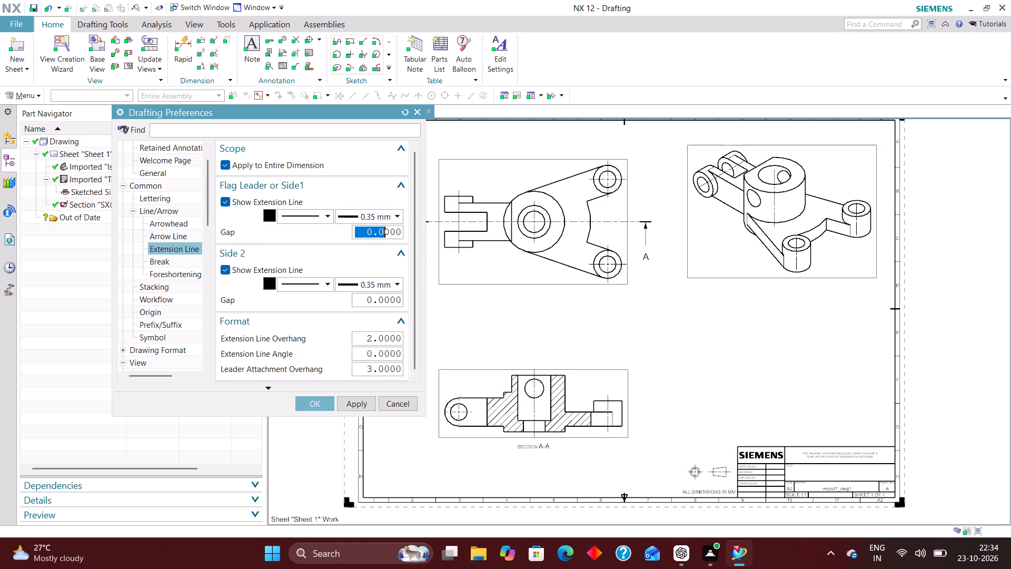
{"action": "left_click", "coordinate": [386, 233]}
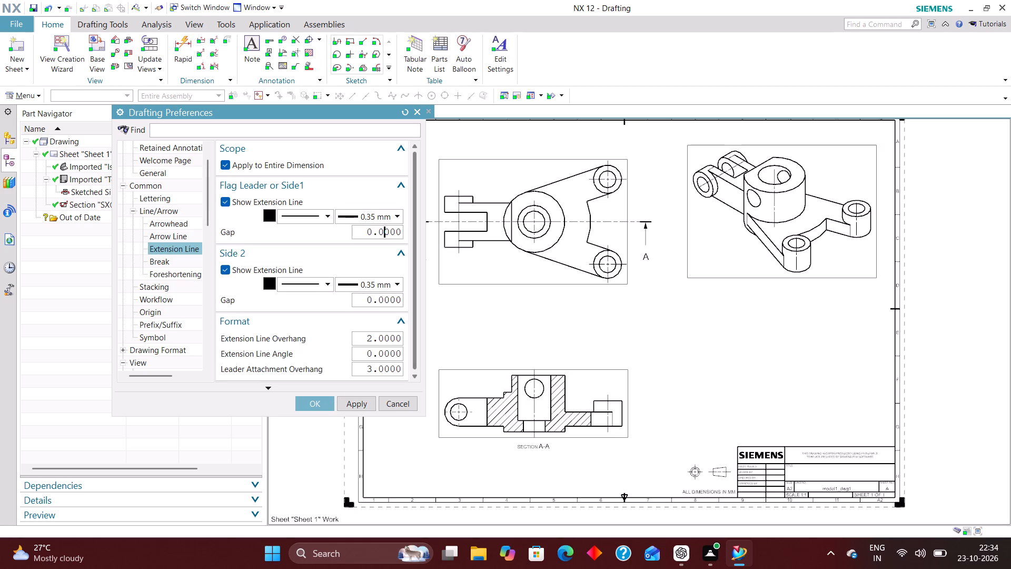
{"action": "left_click_drag", "start_coordinate": [361, 231], "coordinate": [534, 232]}
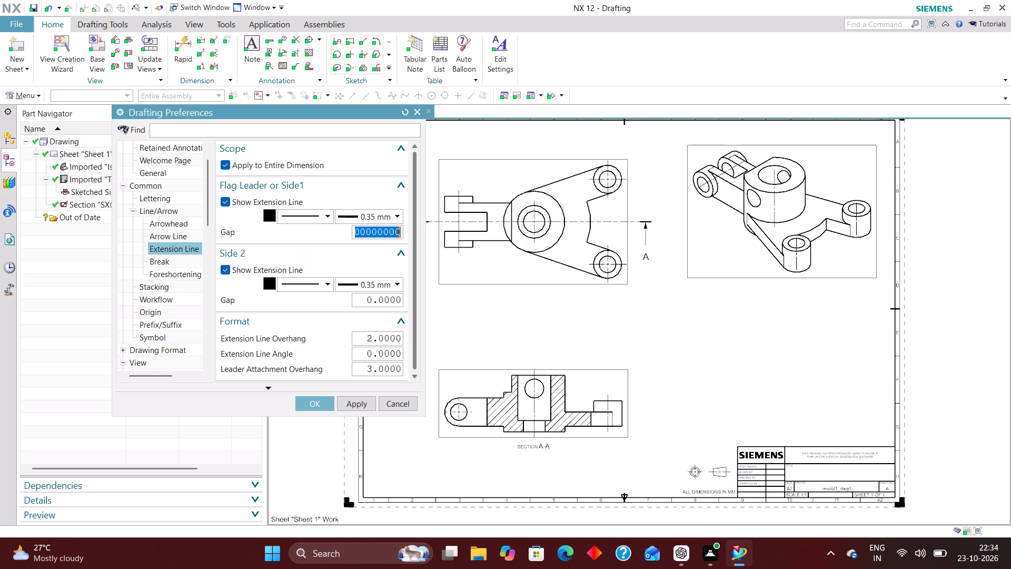
{"action": "left_click_drag", "start_coordinate": [534, 232], "coordinate": [589, 232]}
{"action": "key", "text": "2"}
{"action": "key", "text": "Return"}
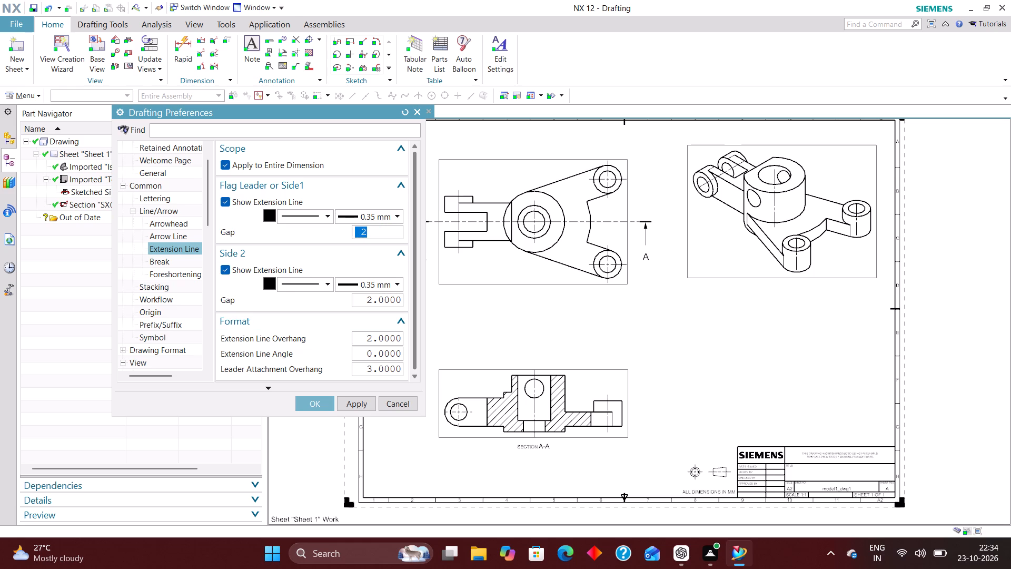
Change the decimal delimiter for dimension text units and accept the drafting preferences.
{"action": "scroll", "coordinate": [166, 316], "scroll_direction": "down", "scroll_amount": 9}
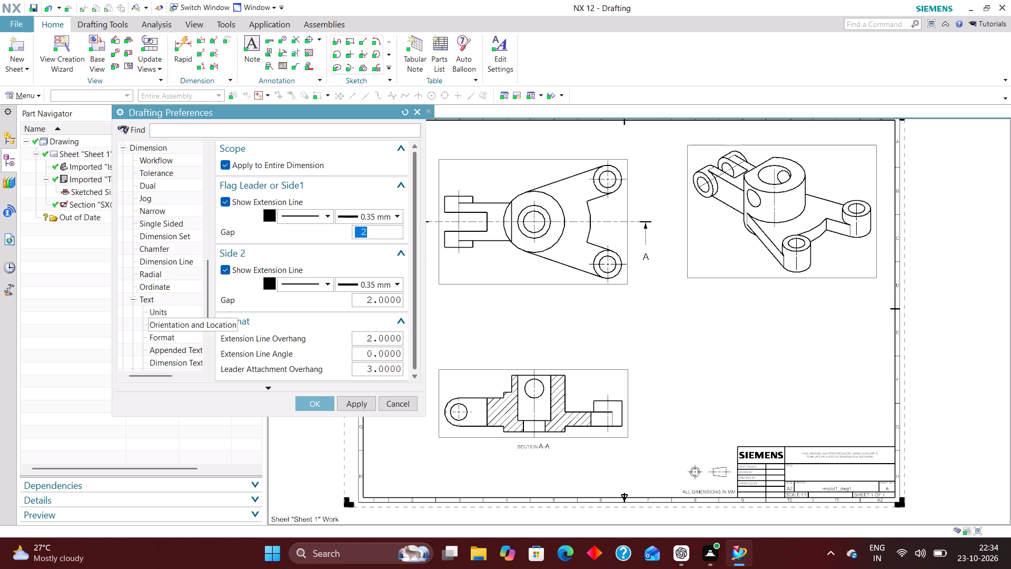
{"action": "left_click", "coordinate": [172, 316]}
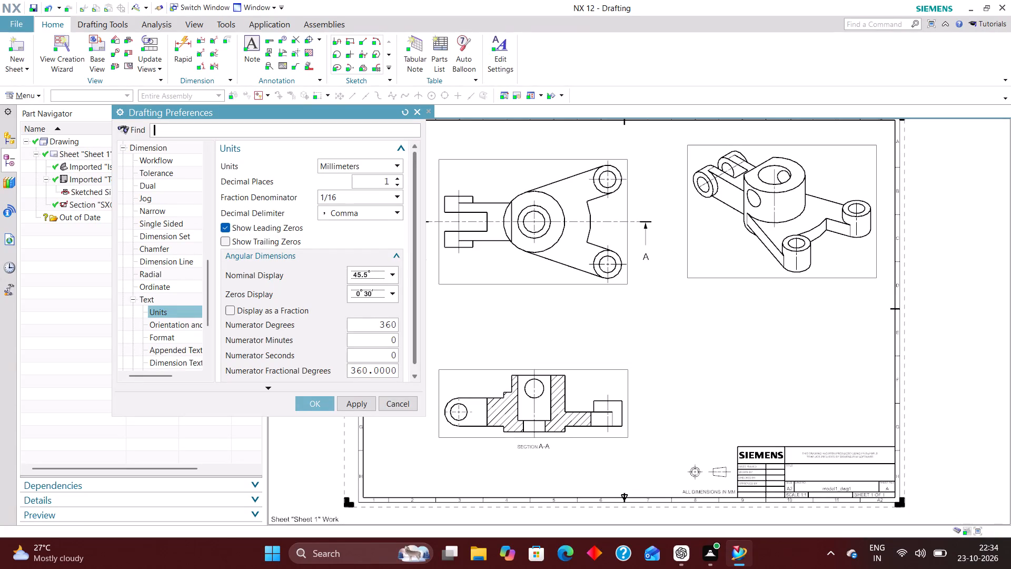
{"action": "left_click", "coordinate": [363, 212]}
{"action": "left_click", "coordinate": [359, 223]}
{"action": "left_click", "coordinate": [318, 401]}
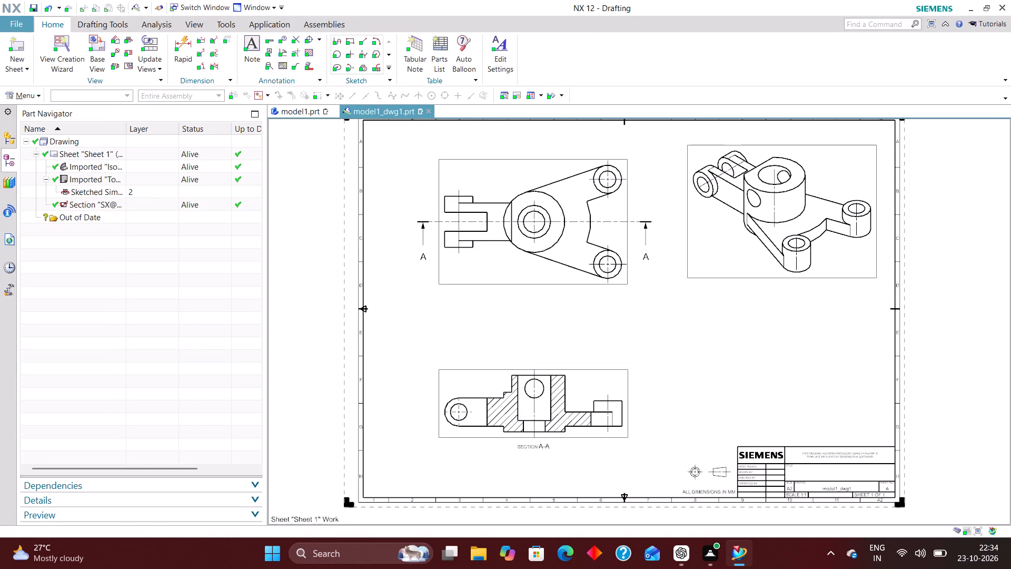
Add a Rapid Dimension for the width of the hub's bottom face in section A-A, placed below the section label.
{"action": "left_click", "coordinate": [180, 43]}
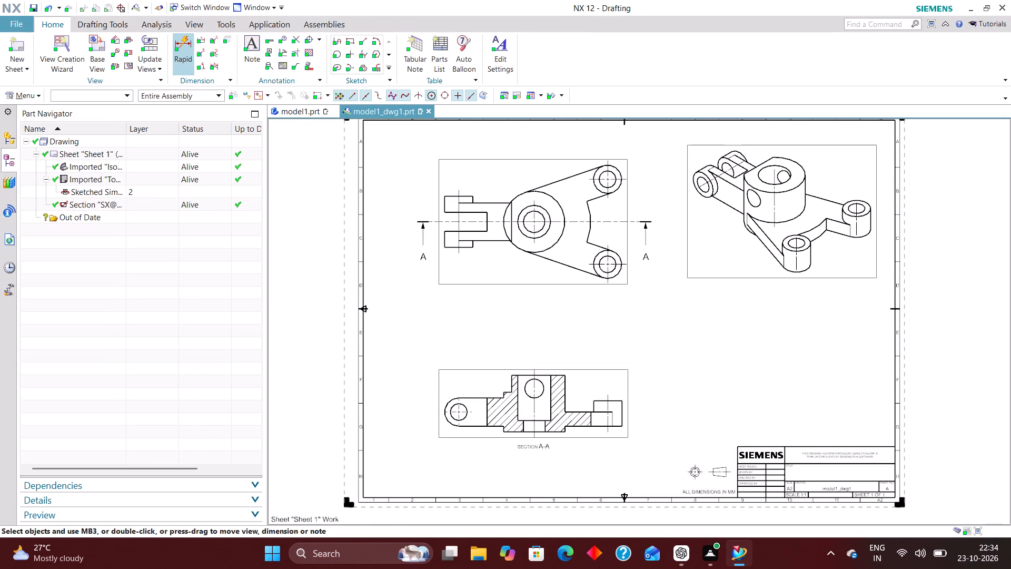
{"action": "scroll", "coordinate": [514, 447], "scroll_direction": "up", "scroll_amount": 2}
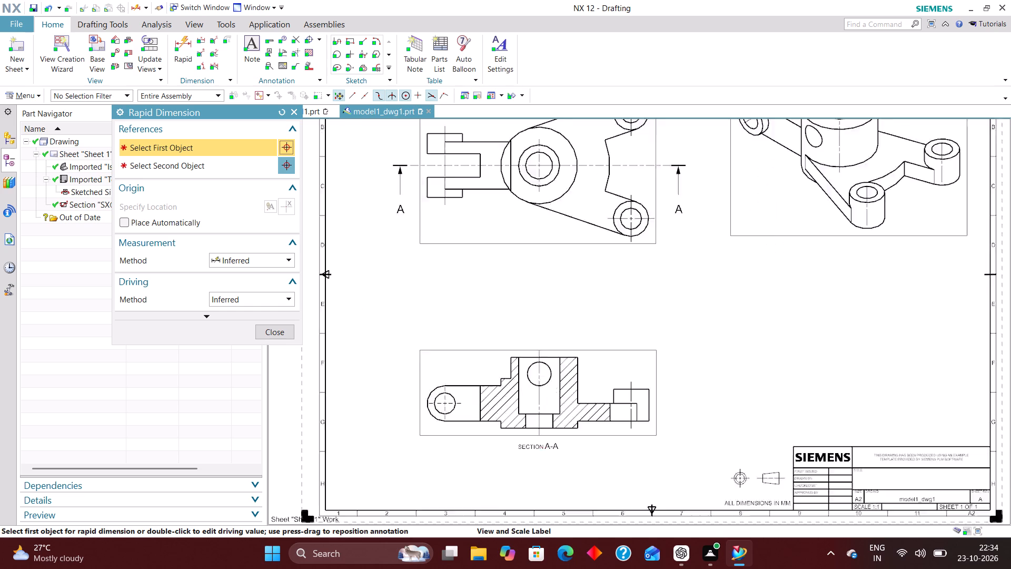
{"action": "scroll", "coordinate": [514, 447], "scroll_direction": "up", "scroll_amount": 2}
{"action": "left_click", "coordinate": [484, 410]}
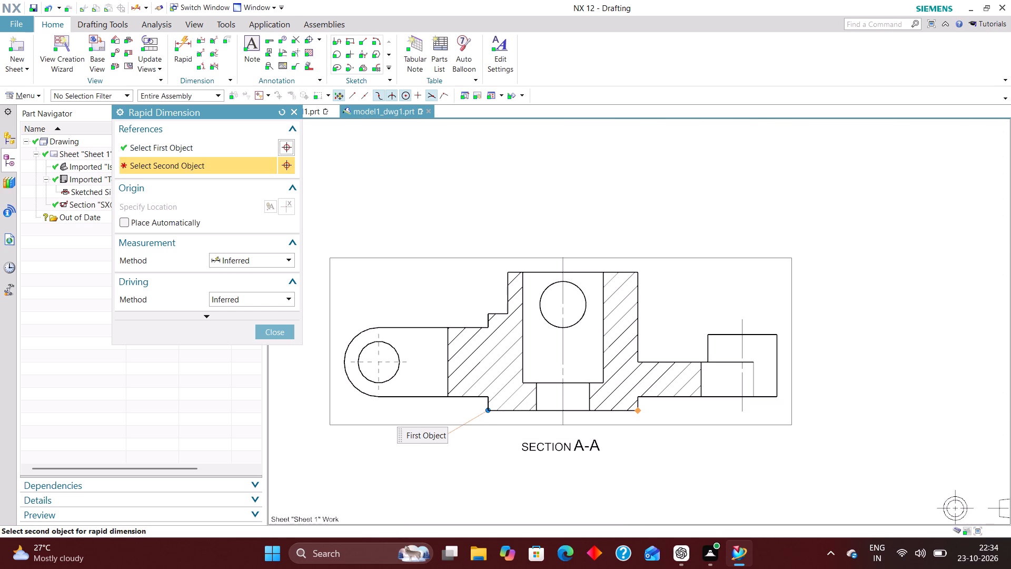
{"action": "left_click", "coordinate": [639, 411]}
{"action": "scroll", "coordinate": [560, 473], "scroll_direction": "down", "scroll_amount": 2}
{"action": "scroll", "coordinate": [560, 488], "scroll_direction": "up", "scroll_amount": 5}
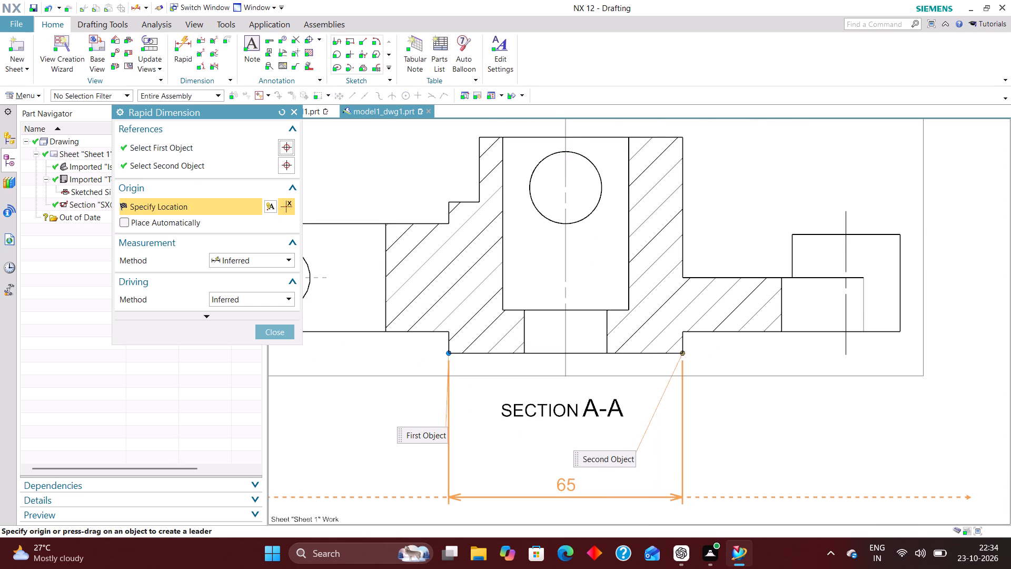
{"action": "left_click", "coordinate": [562, 448]}
{"action": "scroll", "coordinate": [507, 452], "scroll_direction": "down", "scroll_amount": 2}
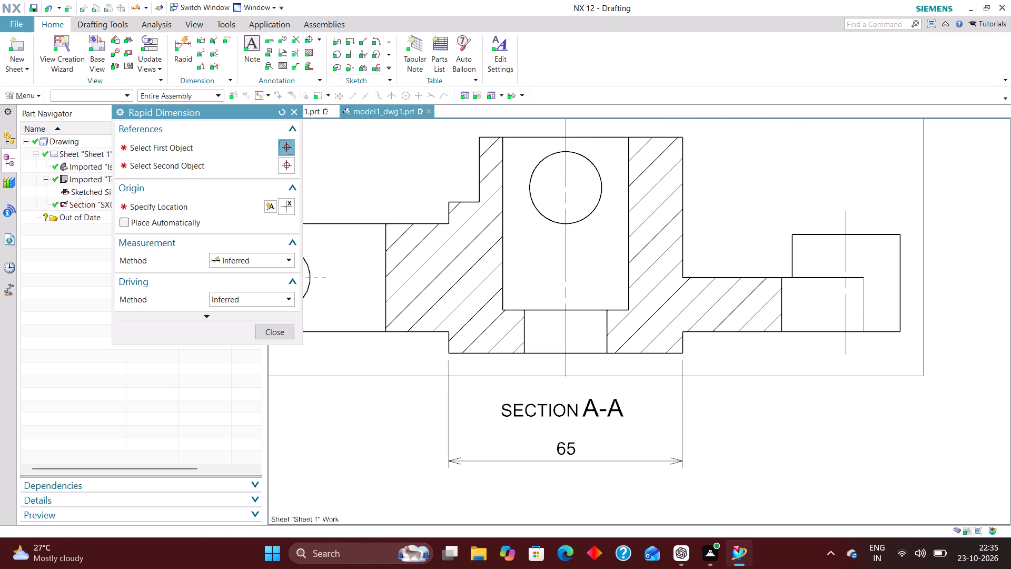
{"action": "scroll", "coordinate": [507, 452], "scroll_direction": "down", "scroll_amount": 5}
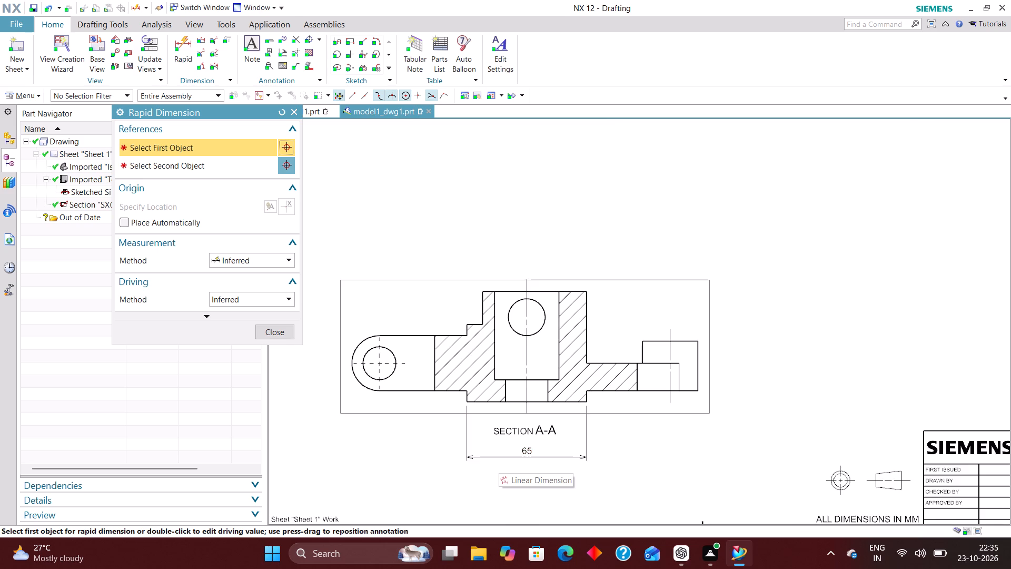
{"action": "scroll", "coordinate": [451, 462], "scroll_direction": "down", "scroll_amount": 1}
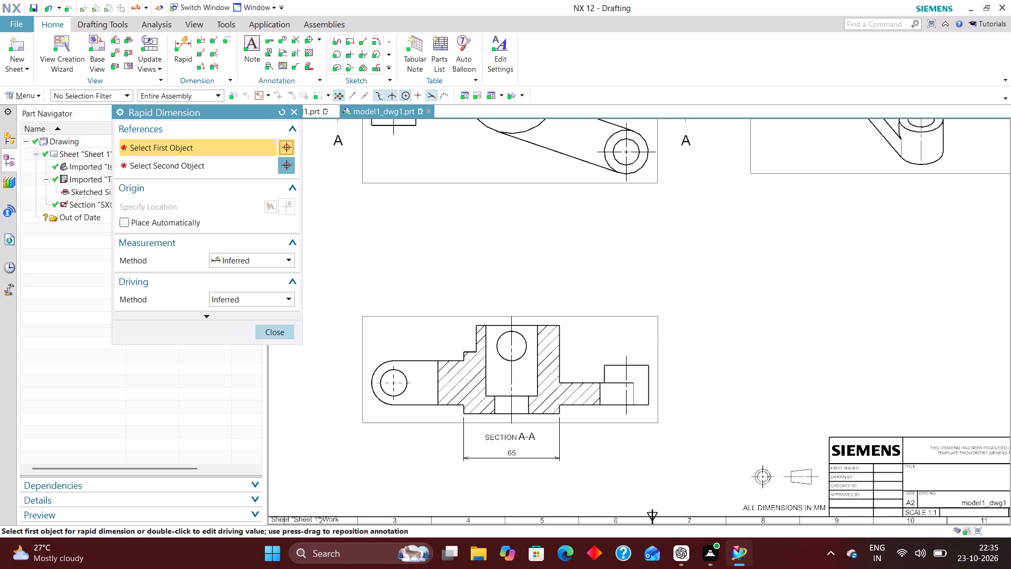
{"action": "left_click", "coordinate": [275, 330]}
Dimension the width of the central hub's large bore in section A-A, placed above the view.
{"action": "scroll", "coordinate": [493, 374], "scroll_direction": "down", "scroll_amount": 3}
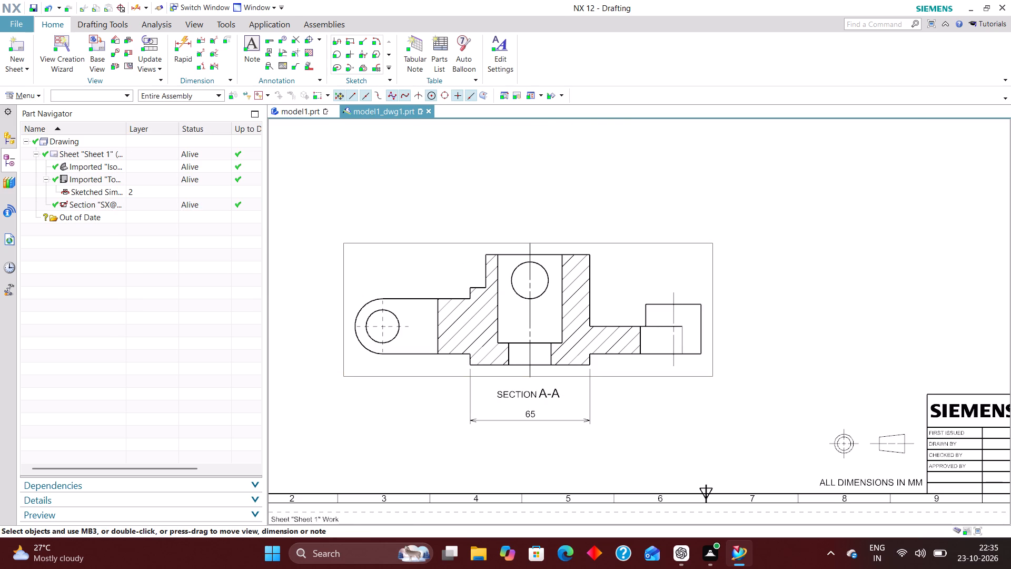
{"action": "left_click", "coordinate": [186, 43]}
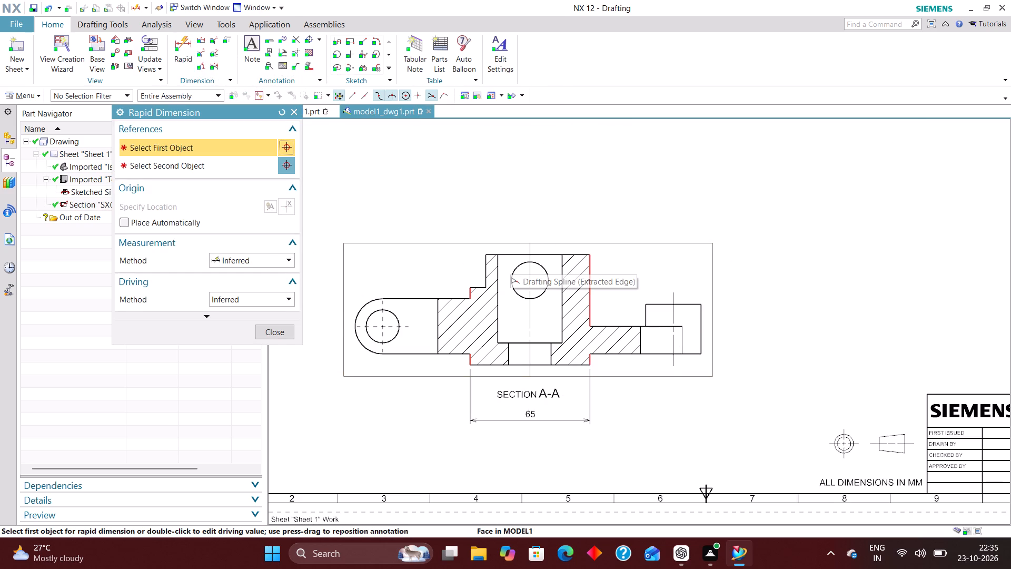
{"action": "scroll", "coordinate": [510, 261], "scroll_direction": "up", "scroll_amount": 2}
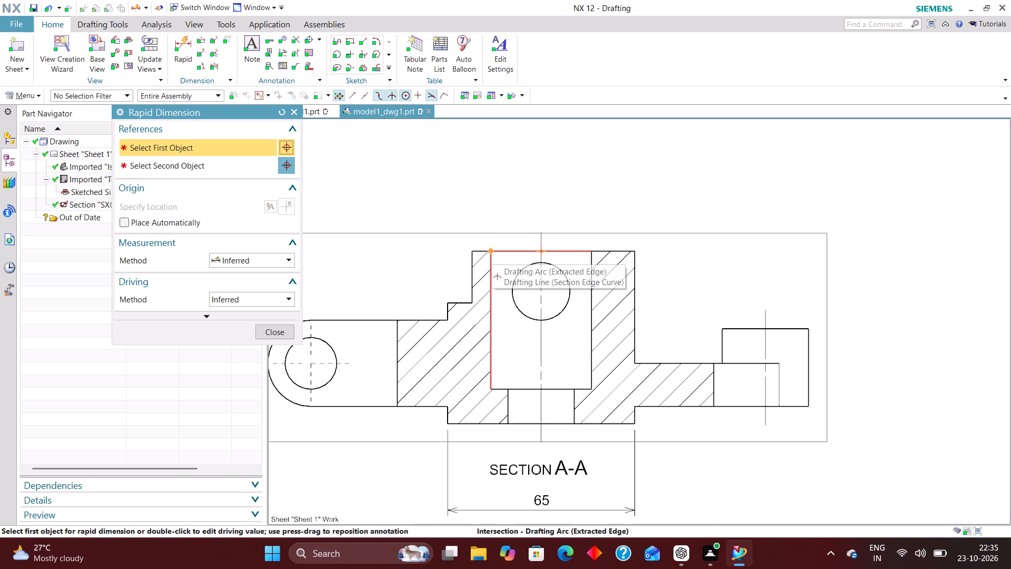
{"action": "left_click", "coordinate": [491, 250]}
{"action": "left_click", "coordinate": [591, 252]}
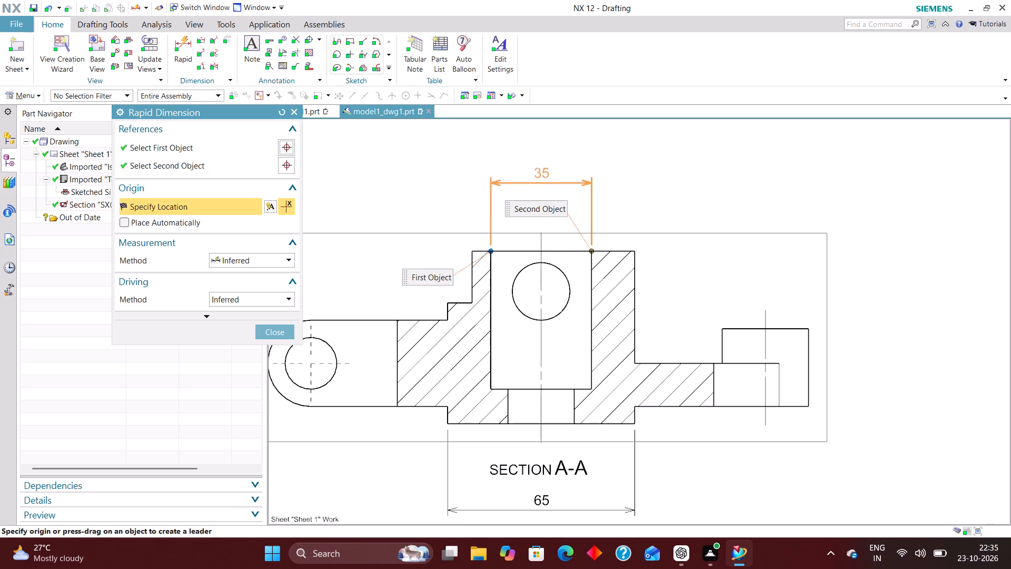
{"action": "left_click", "coordinate": [537, 153]}
{"action": "scroll", "coordinate": [518, 246], "scroll_direction": "down", "scroll_amount": 2}
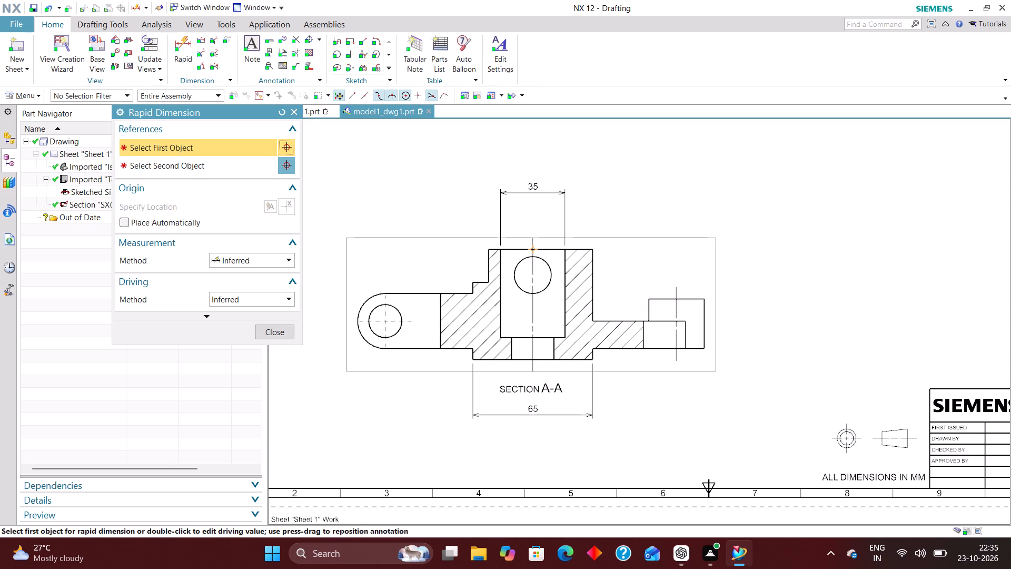
Dimension the width of the small end boss in section A-A, placed just above the boss.
{"action": "scroll", "coordinate": [519, 247], "scroll_direction": "down", "scroll_amount": 1}
{"action": "scroll", "coordinate": [622, 301], "scroll_direction": "up", "scroll_amount": 3}
{"action": "left_click", "coordinate": [621, 279]}
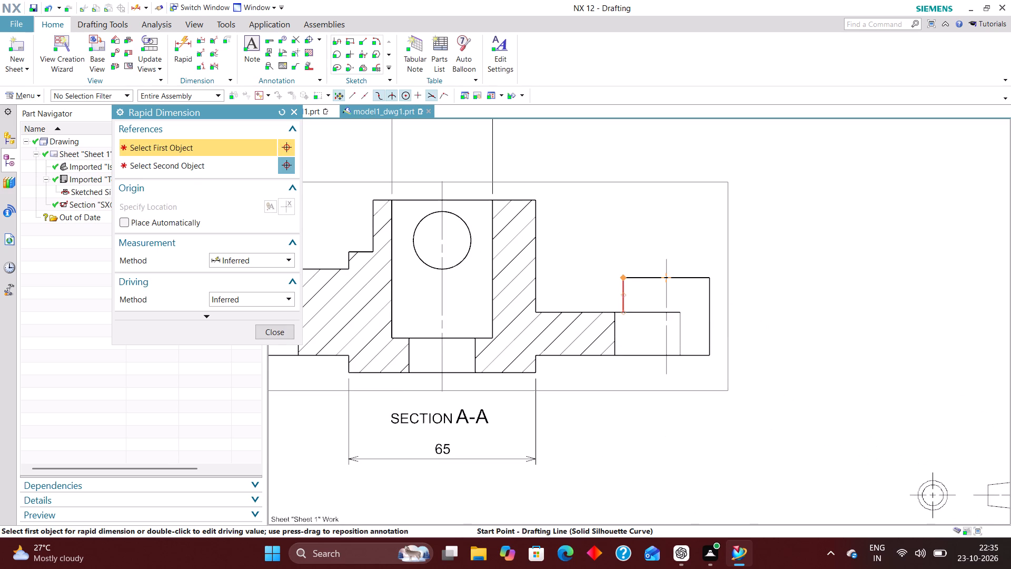
{"action": "left_click", "coordinate": [708, 278]}
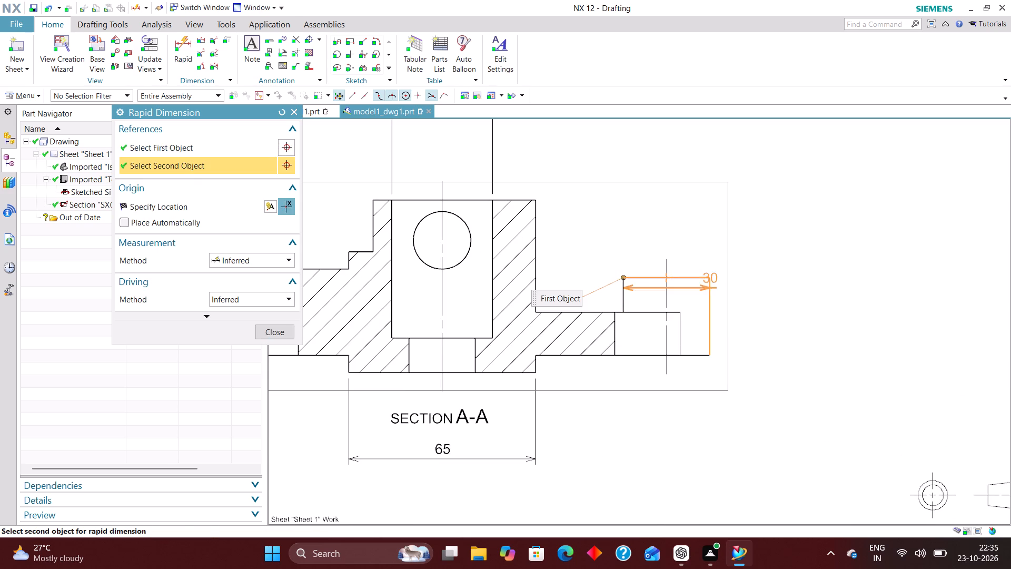
{"action": "left_click", "coordinate": [659, 225]}
Dimension the horizontal width of the fork's lower lug in the top view, placed beneath the lug.
{"action": "scroll", "coordinate": [731, 303], "scroll_direction": "down", "scroll_amount": 5}
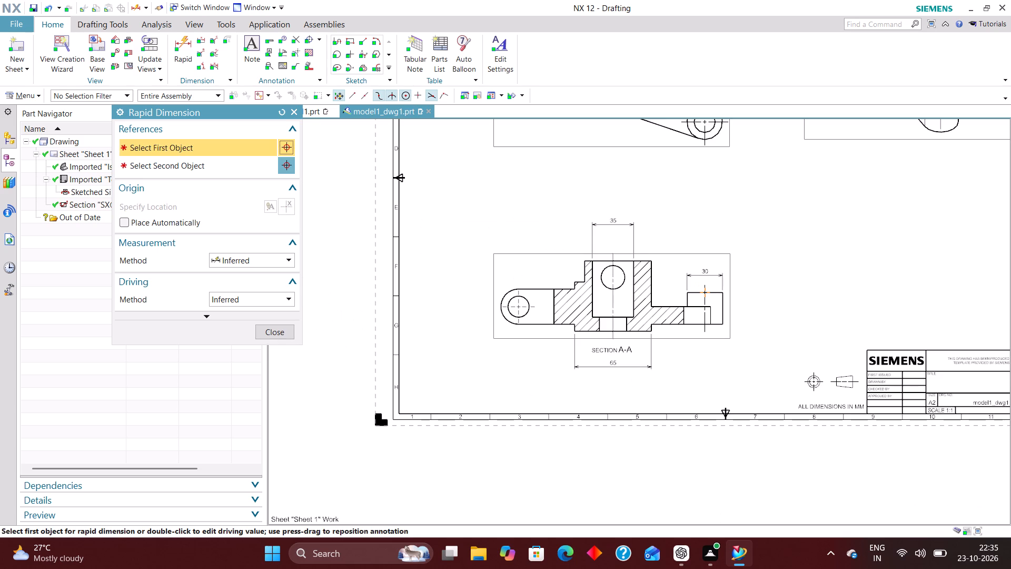
{"action": "scroll", "coordinate": [520, 337], "scroll_direction": "down", "scroll_amount": 3}
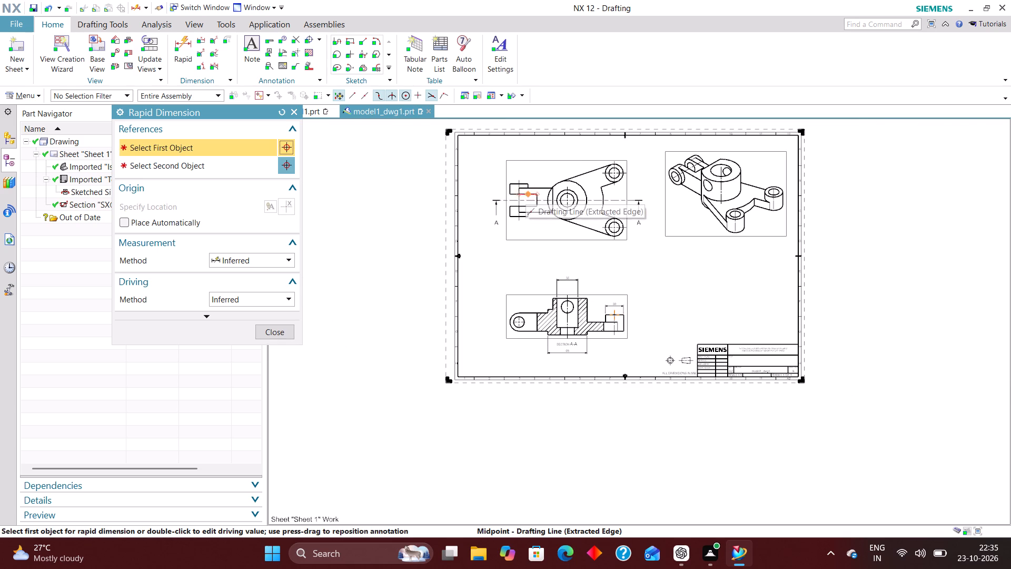
{"action": "scroll", "coordinate": [526, 191], "scroll_direction": "up", "scroll_amount": 5}
{"action": "left_click", "coordinate": [481, 270]}
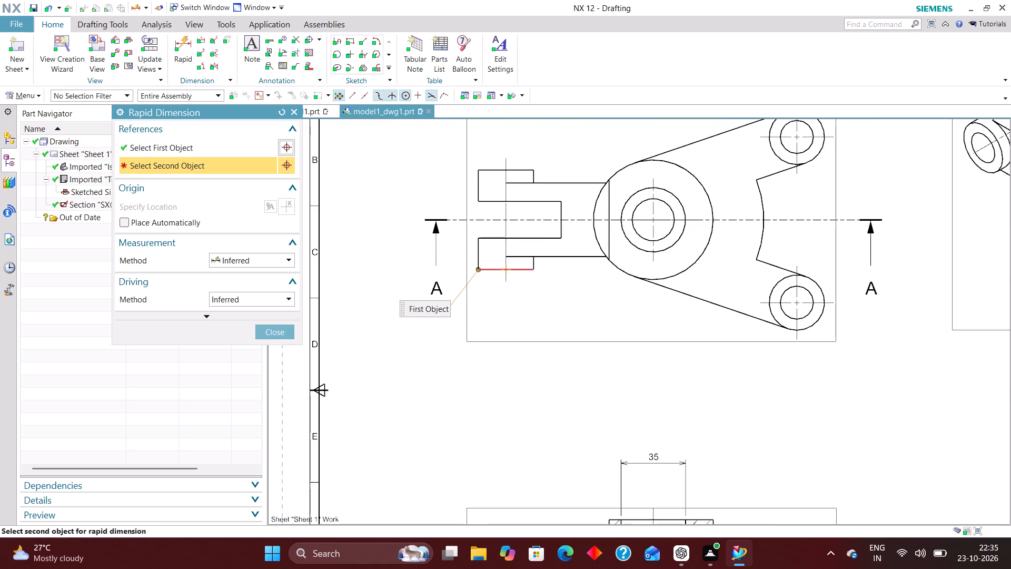
{"action": "left_click", "coordinate": [535, 268]}
{"action": "left_click", "coordinate": [510, 289]}
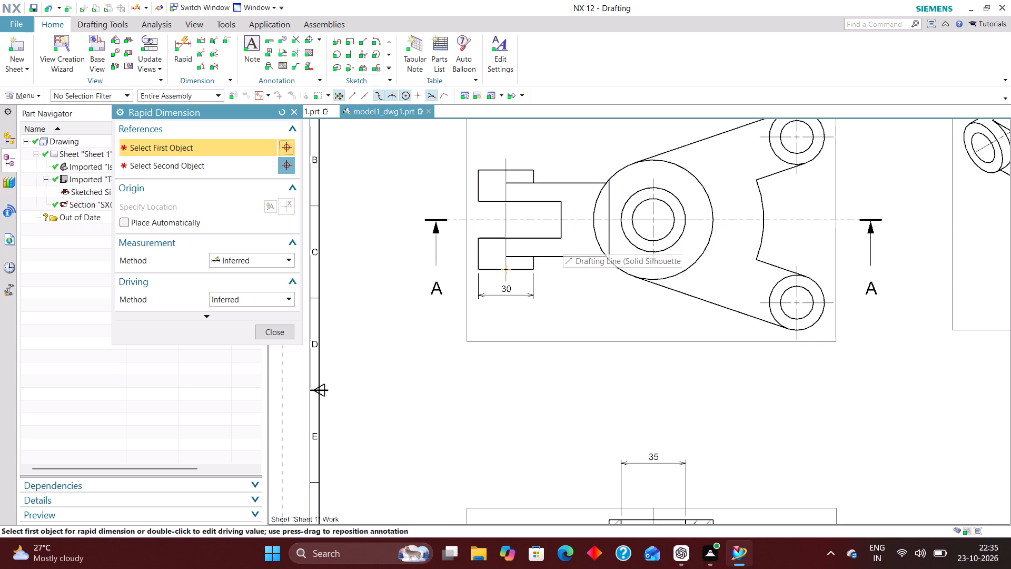
Dimension the fork's slot opening in the top view and move the dimension outward, clear of the fork's end.
{"action": "scroll", "coordinate": [483, 210], "scroll_direction": "up", "scroll_amount": 4}
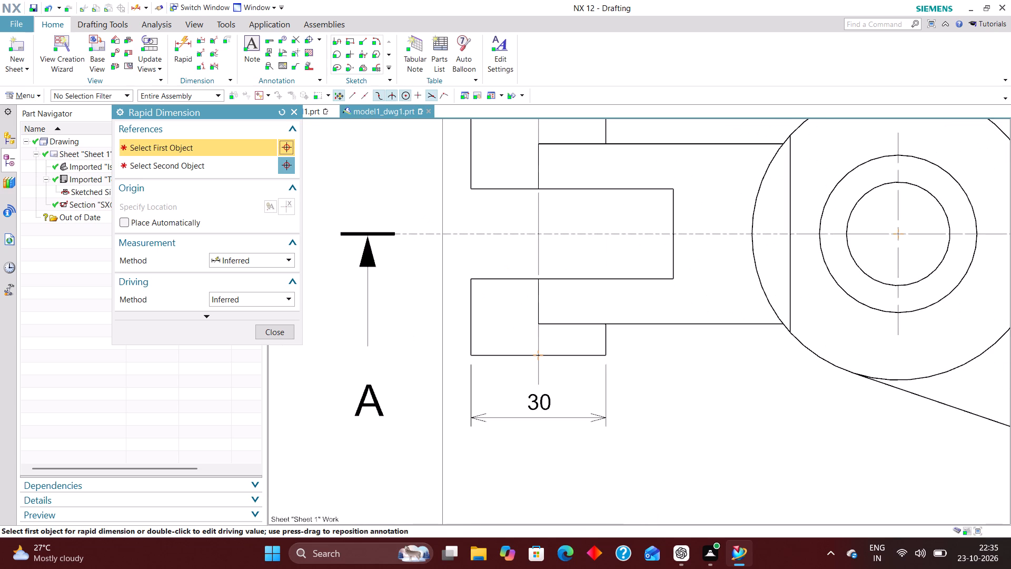
{"action": "left_click", "coordinate": [468, 192]}
{"action": "left_click", "coordinate": [471, 277]}
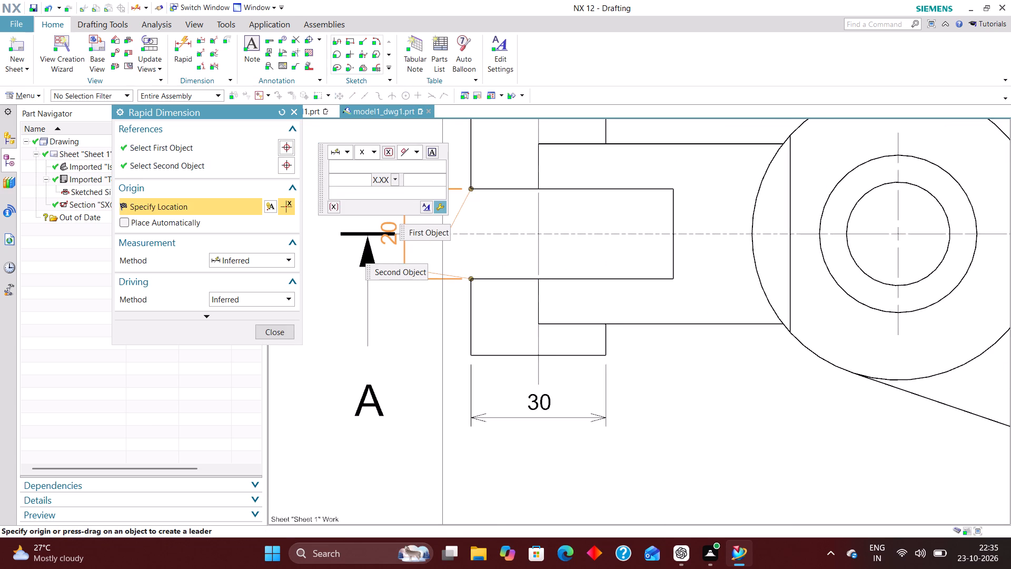
{"action": "left_click", "coordinate": [457, 244]}
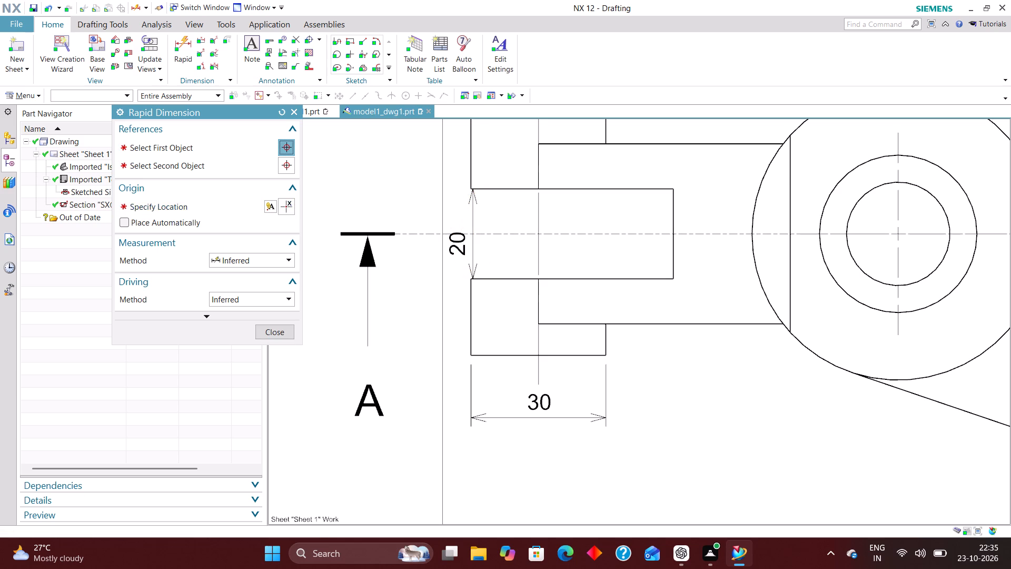
{"action": "scroll", "coordinate": [391, 243], "scroll_direction": "down", "scroll_amount": 3}
{"action": "scroll", "coordinate": [473, 243], "scroll_direction": "down", "scroll_amount": 1}
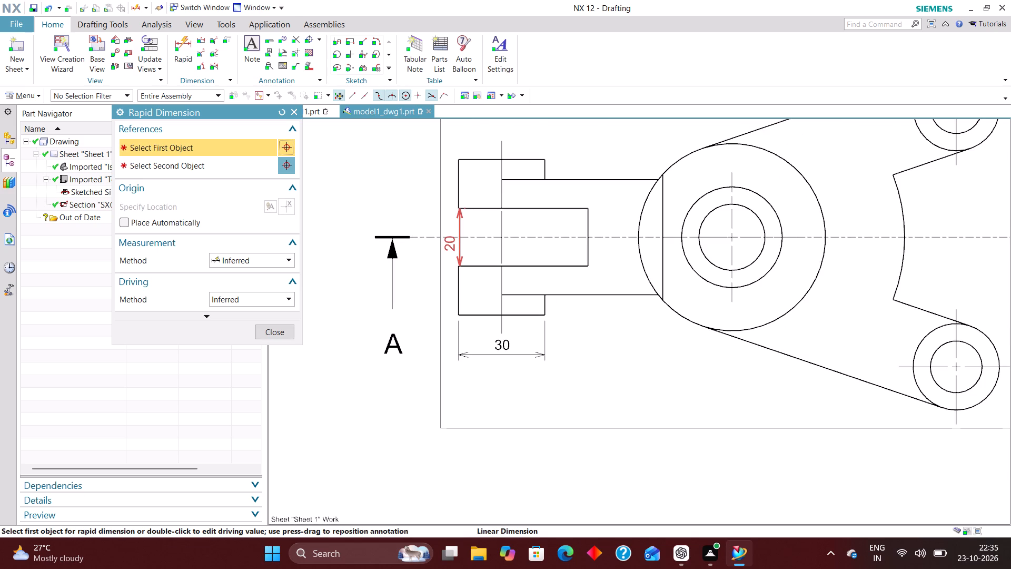
{"action": "left_click_drag", "start_coordinate": [451, 247], "coordinate": [413, 252]}
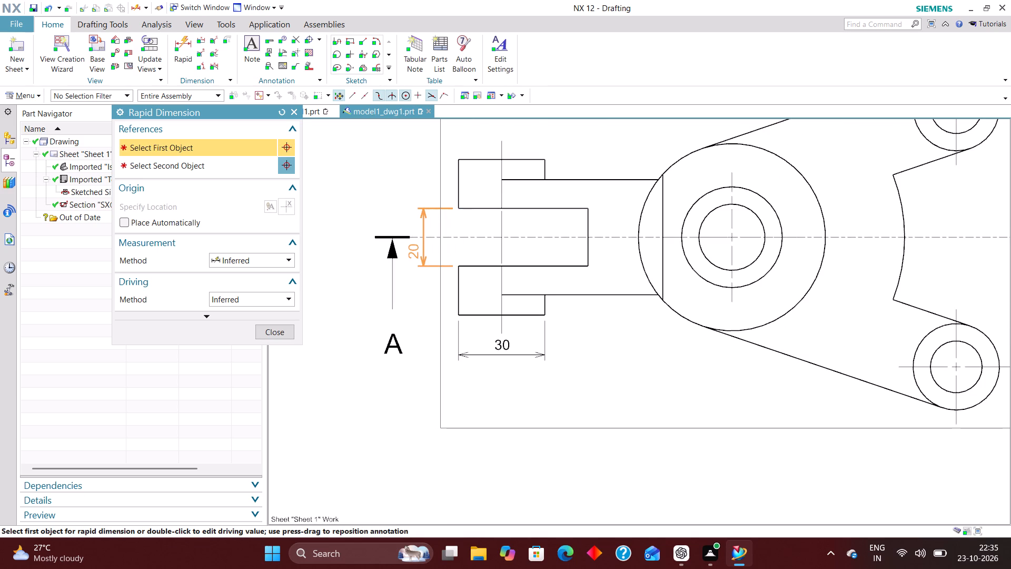
Shift the slot opening dimension in the top view slightly closer to the fork's end.
{"action": "left_click_drag", "start_coordinate": [413, 252], "coordinate": [417, 246]}
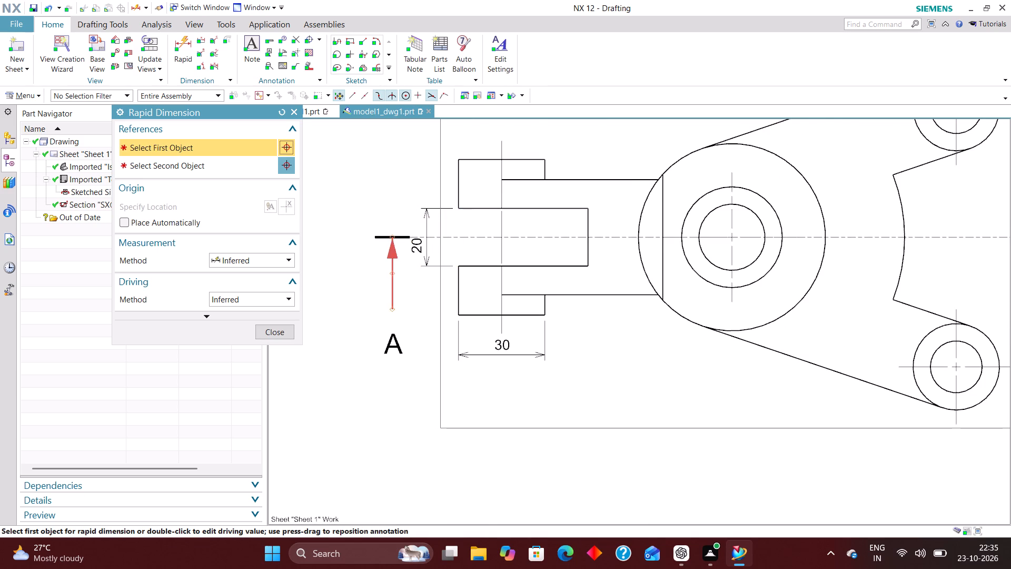
Dimension the height from the hub's top face down to its shoulder in section A-A, placed on the fork side.
{"action": "scroll", "coordinate": [397, 286], "scroll_direction": "down", "scroll_amount": 1}
{"action": "scroll", "coordinate": [444, 278], "scroll_direction": "down", "scroll_amount": 2}
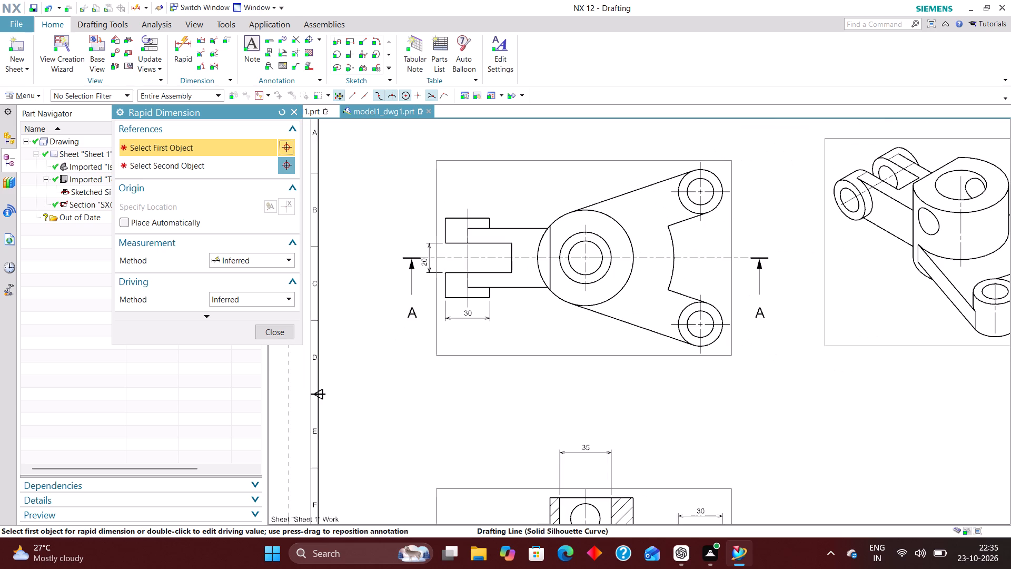
{"action": "scroll", "coordinate": [458, 218], "scroll_direction": "down", "scroll_amount": 2}
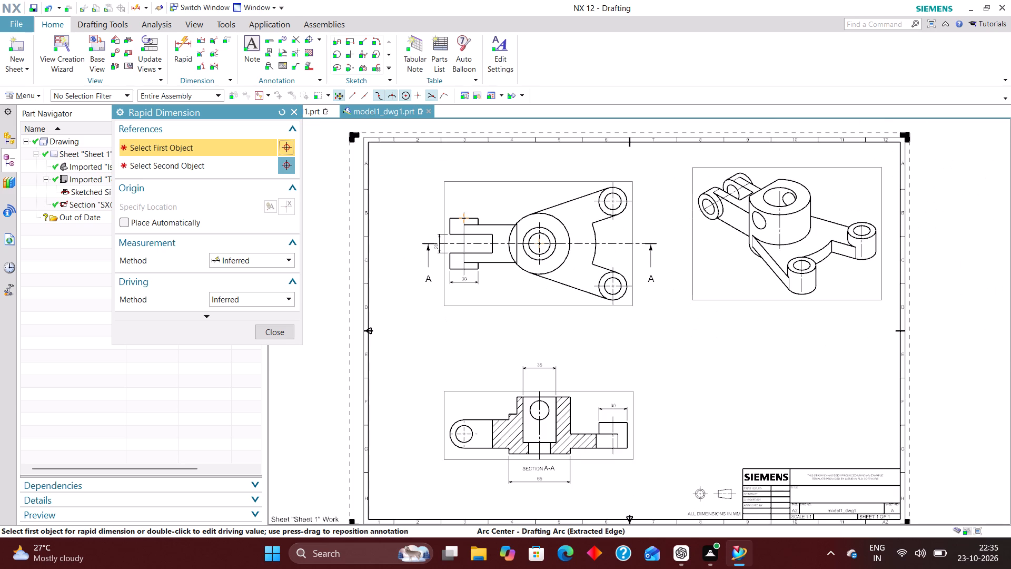
{"action": "scroll", "coordinate": [617, 189], "scroll_direction": "up", "scroll_amount": 3}
{"action": "scroll", "coordinate": [526, 201], "scroll_direction": "down", "scroll_amount": 4}
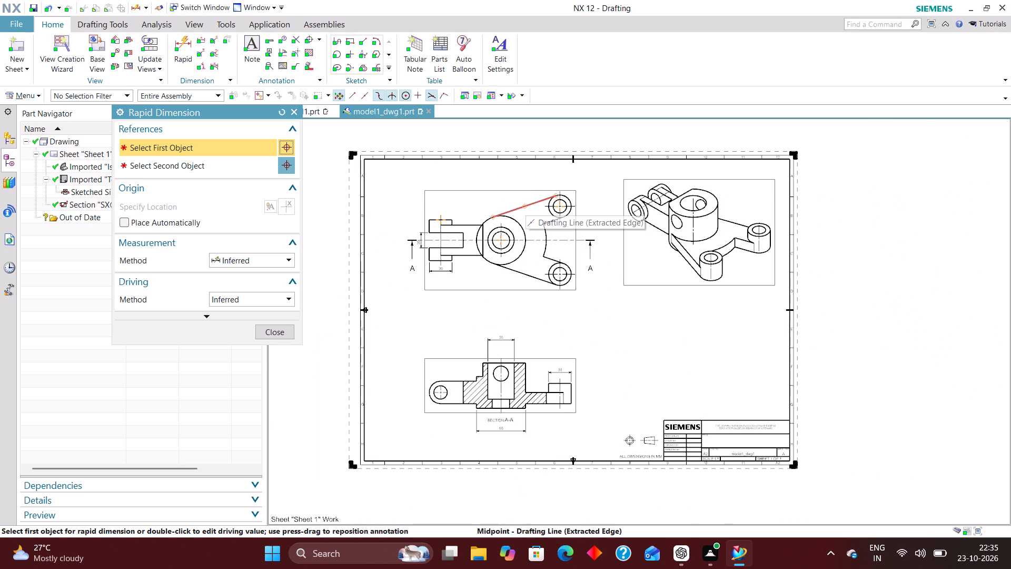
{"action": "scroll", "coordinate": [447, 431], "scroll_direction": "up", "scroll_amount": 3}
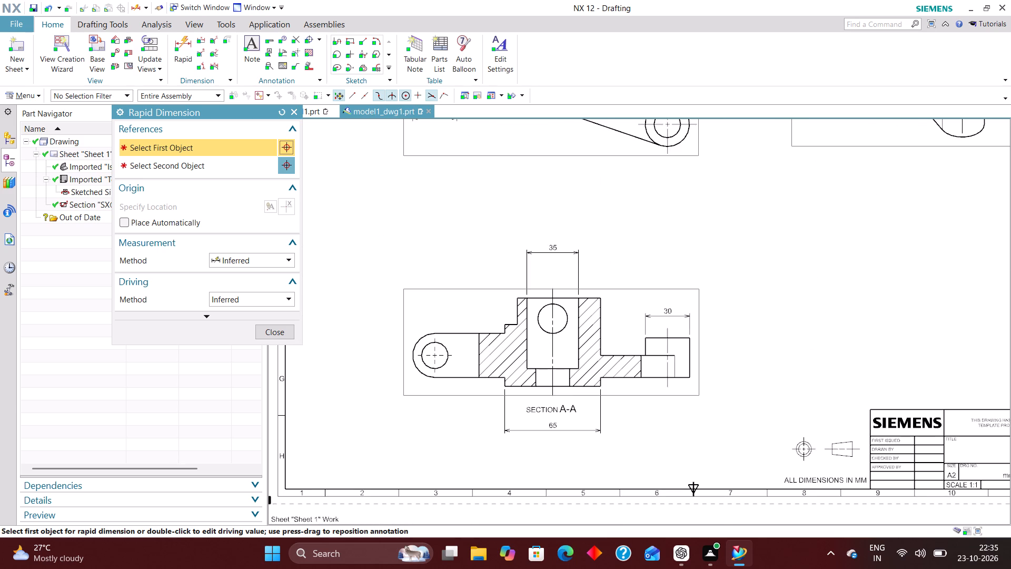
{"action": "scroll", "coordinate": [452, 392], "scroll_direction": "down", "scroll_amount": 3}
{"action": "scroll", "coordinate": [452, 358], "scroll_direction": "up", "scroll_amount": 2}
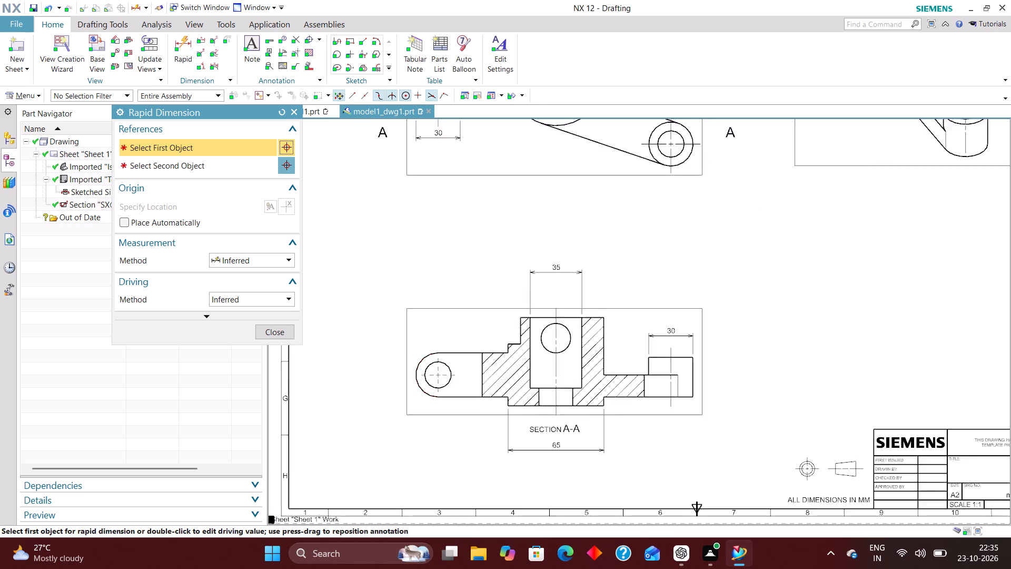
{"action": "scroll", "coordinate": [451, 361], "scroll_direction": "up", "scroll_amount": 3}
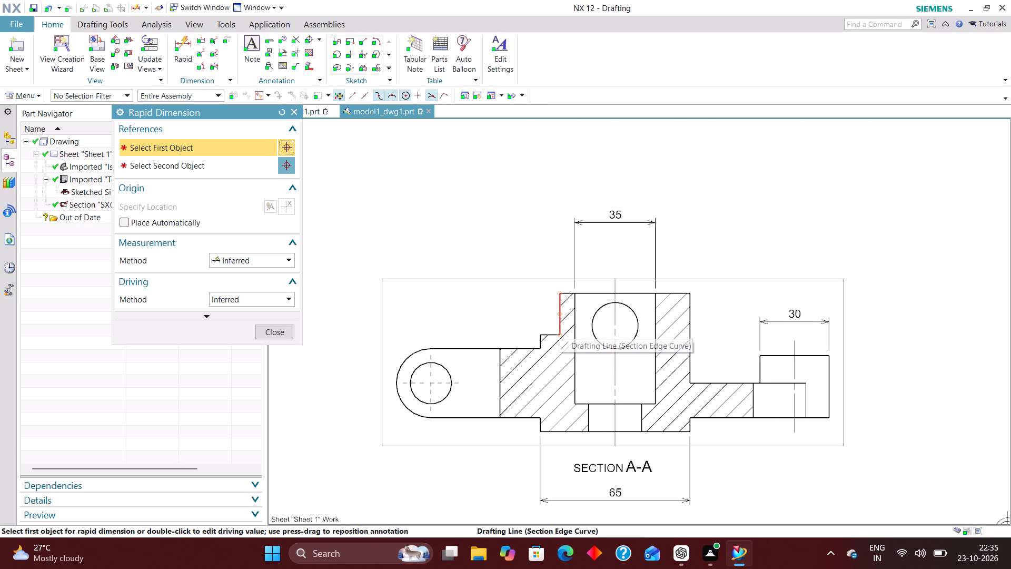
{"action": "scroll", "coordinate": [543, 358], "scroll_direction": "up", "scroll_amount": 3}
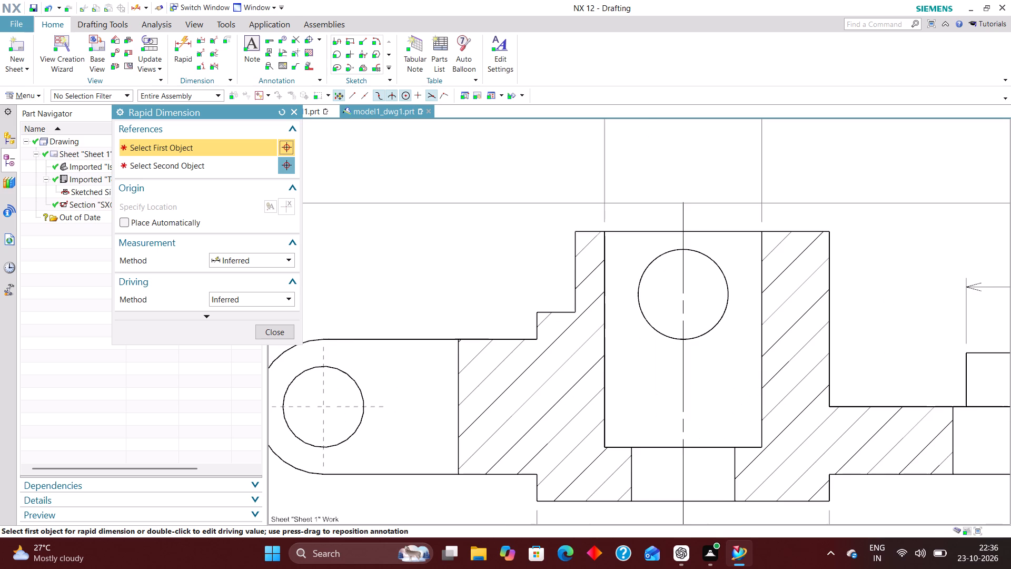
{"action": "scroll", "coordinate": [538, 331], "scroll_direction": "down", "scroll_amount": 1}
{"action": "left_click", "coordinate": [566, 252]}
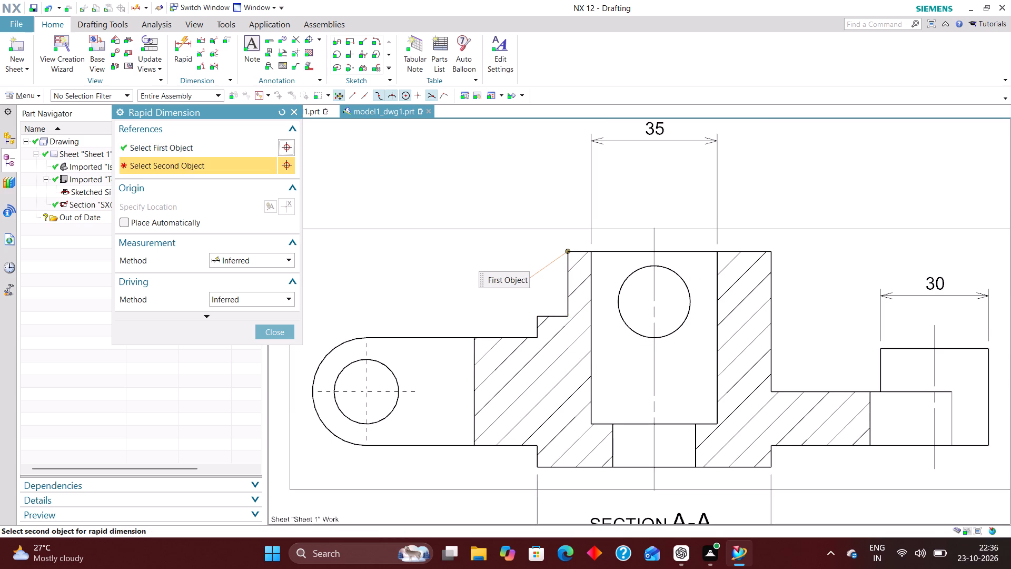
{"action": "left_click", "coordinate": [568, 317]}
{"action": "left_click", "coordinate": [468, 286]}
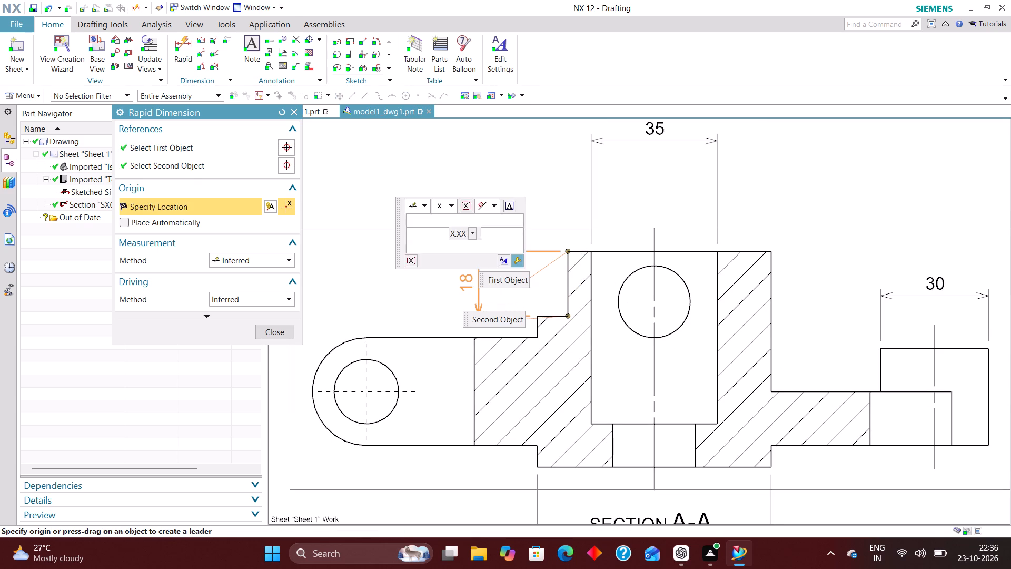
Dimension the step height between the fork arm's underside and the hub's bottom face in section A-A, placed beside the step.
{"action": "scroll", "coordinate": [539, 343], "scroll_direction": "up", "scroll_amount": 3}
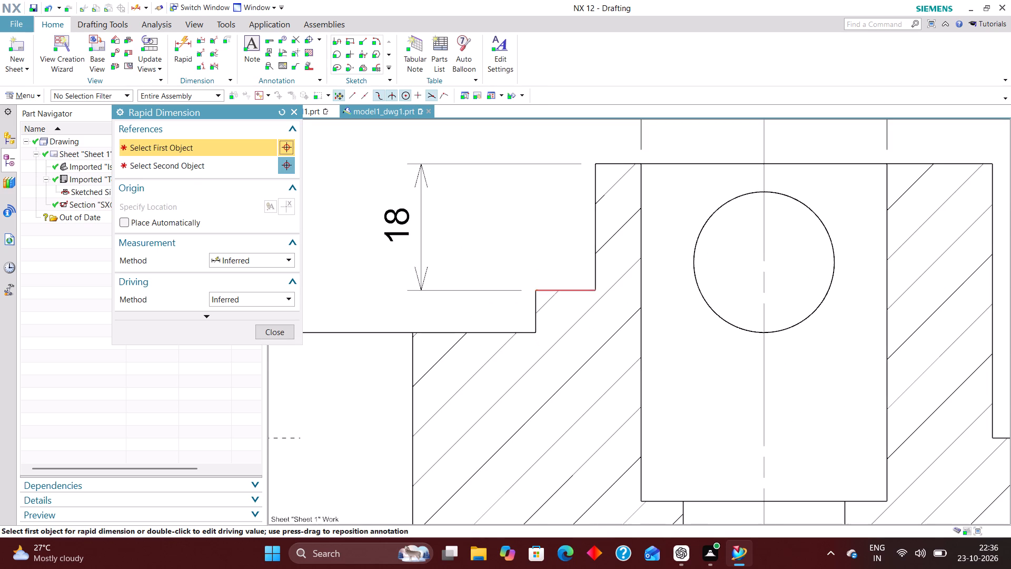
{"action": "scroll", "coordinate": [503, 297], "scroll_direction": "down", "scroll_amount": 5}
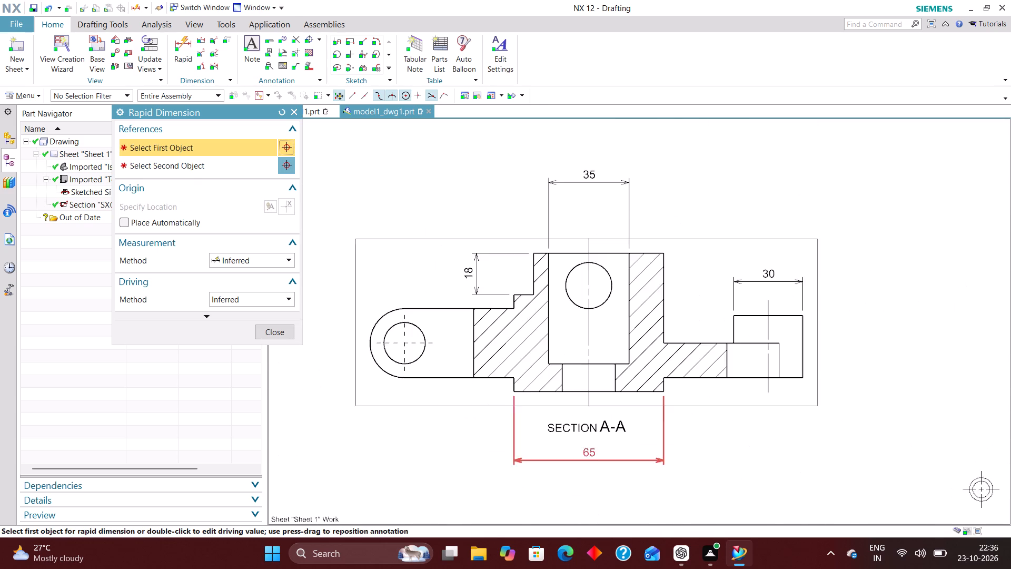
{"action": "scroll", "coordinate": [513, 415], "scroll_direction": "up", "scroll_amount": 4}
{"action": "left_click", "coordinate": [516, 360]}
{"action": "scroll", "coordinate": [529, 336], "scroll_direction": "down", "scroll_amount": 3}
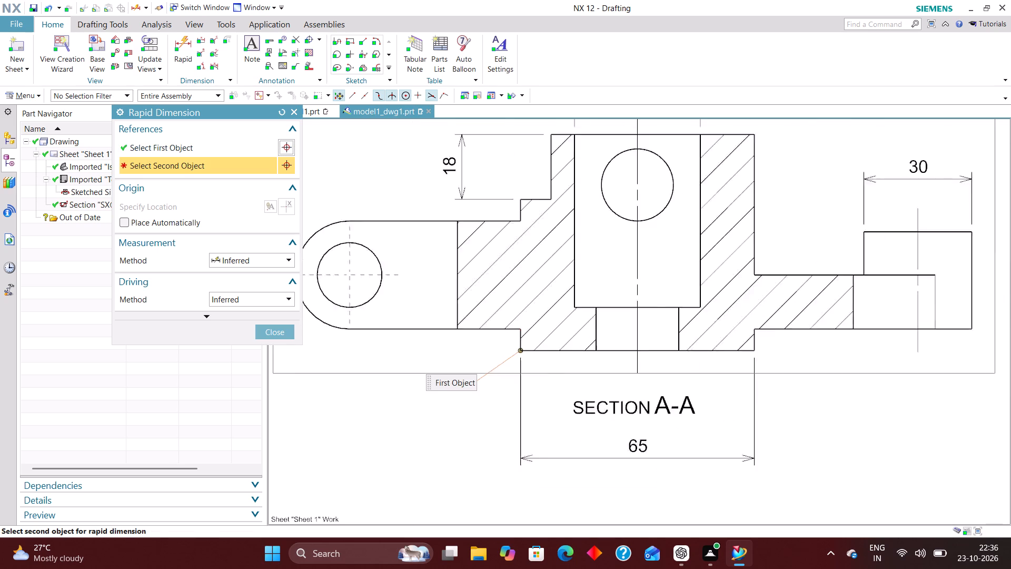
{"action": "scroll", "coordinate": [529, 337], "scroll_direction": "down", "scroll_amount": 1}
{"action": "left_click", "coordinate": [522, 333]}
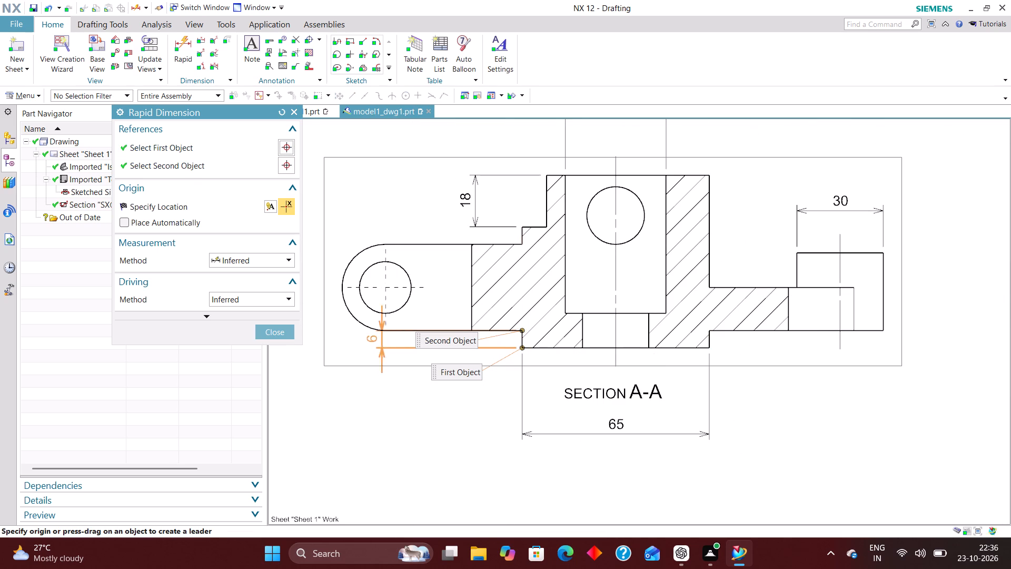
{"action": "scroll", "coordinate": [461, 341], "scroll_direction": "up", "scroll_amount": 5}
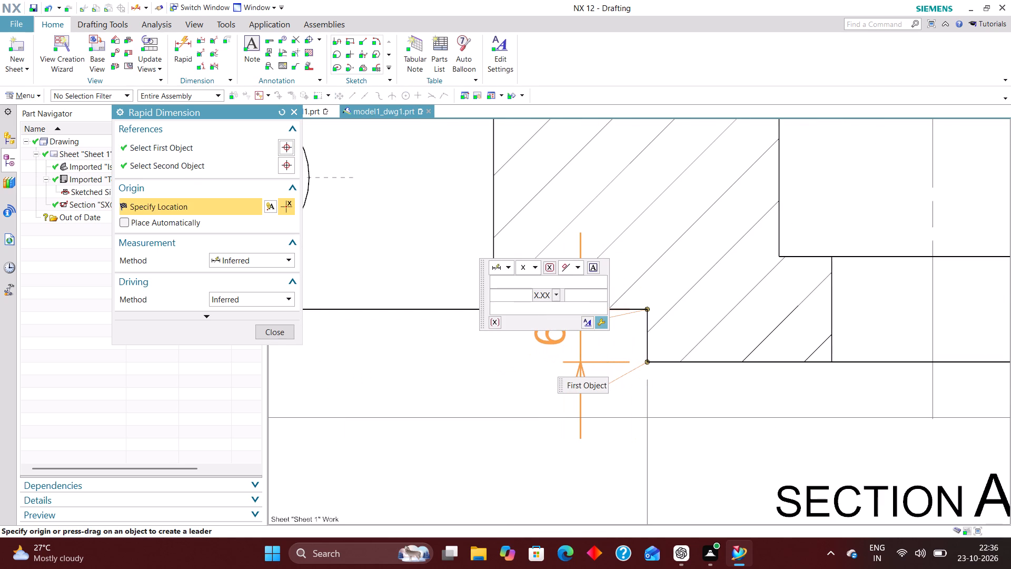
{"action": "left_click", "coordinate": [550, 348]}
Dimension the full height of the small end boss in section A-A, placed outside the view beyond the boss.
{"action": "scroll", "coordinate": [520, 355], "scroll_direction": "down", "scroll_amount": 3}
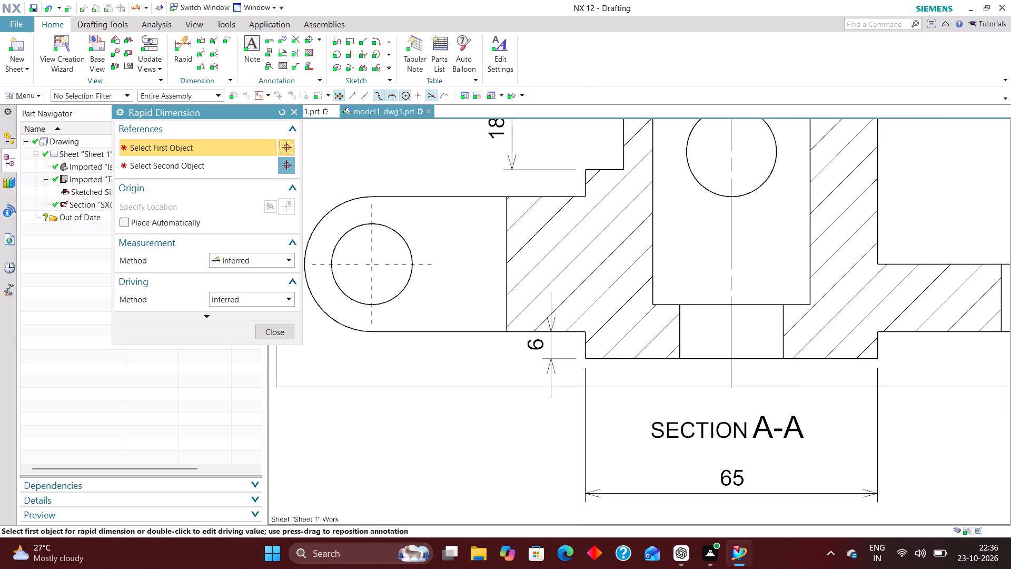
{"action": "scroll", "coordinate": [531, 389], "scroll_direction": "down", "scroll_amount": 1}
{"action": "scroll", "coordinate": [545, 346], "scroll_direction": "up", "scroll_amount": 2}
{"action": "scroll", "coordinate": [548, 398], "scroll_direction": "down", "scroll_amount": 1}
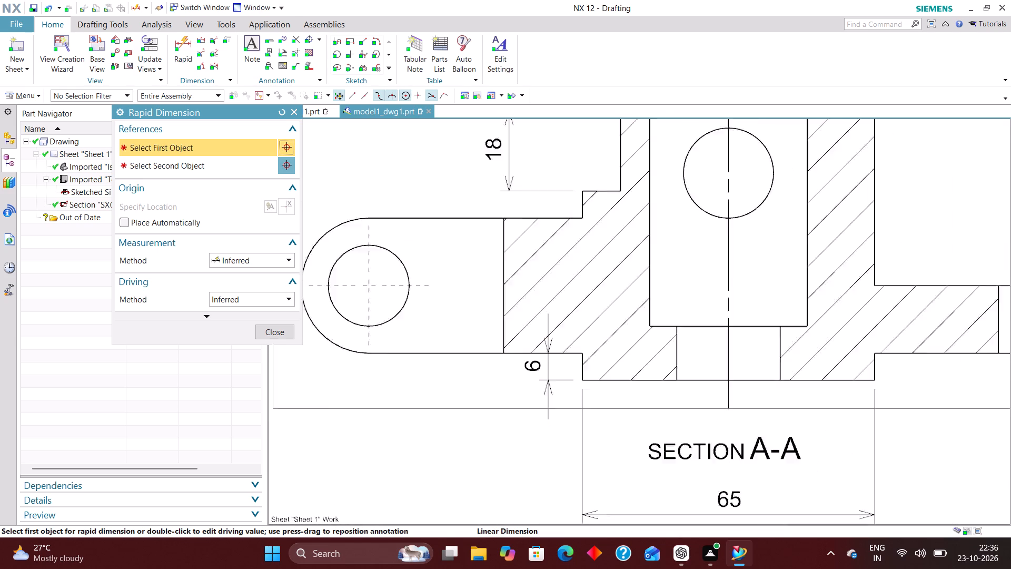
{"action": "scroll", "coordinate": [548, 398], "scroll_direction": "down", "scroll_amount": 1}
{"action": "scroll", "coordinate": [459, 393], "scroll_direction": "down", "scroll_amount": 2}
{"action": "scroll", "coordinate": [818, 375], "scroll_direction": "up", "scroll_amount": 3}
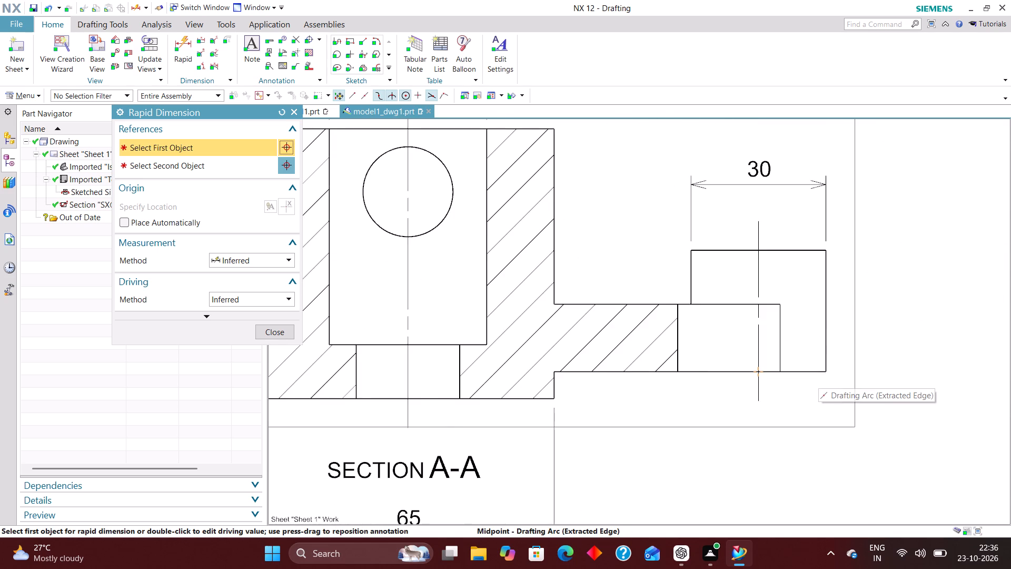
{"action": "scroll", "coordinate": [707, 385], "scroll_direction": "down", "scroll_amount": 2}
{"action": "scroll", "coordinate": [722, 385], "scroll_direction": "up", "scroll_amount": 1}
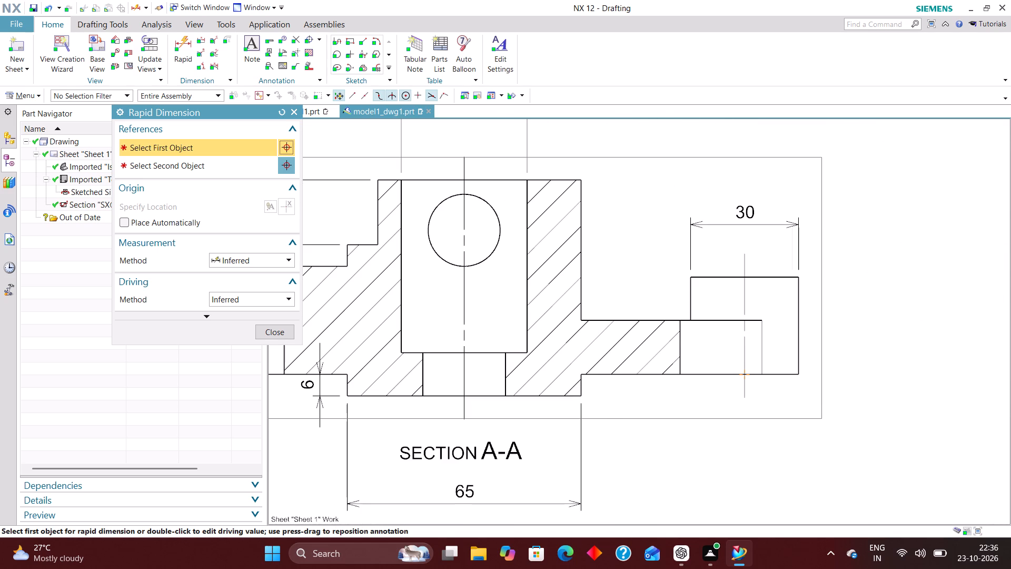
{"action": "left_click", "coordinate": [799, 374]}
{"action": "left_click", "coordinate": [798, 277]}
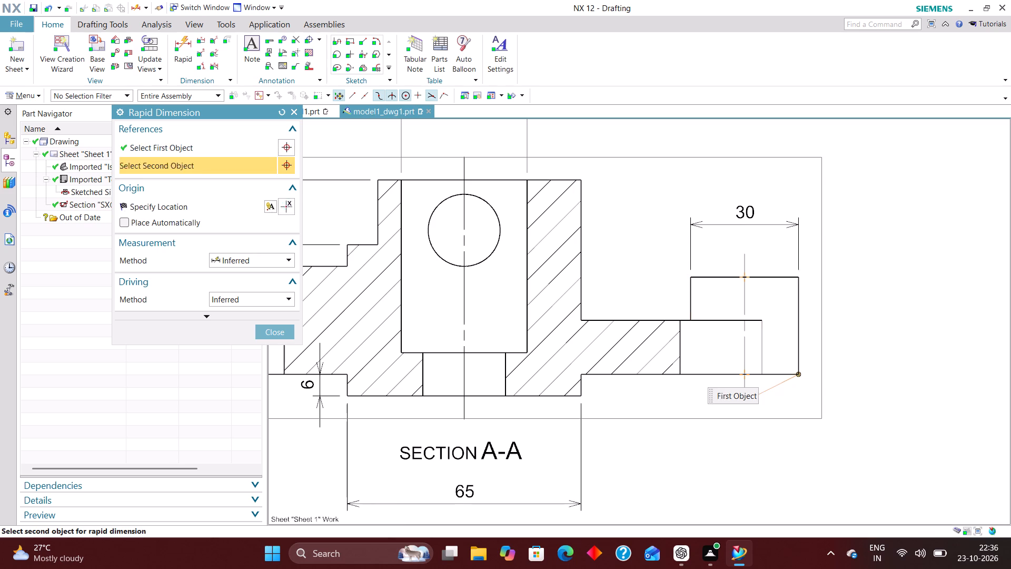
{"action": "left_click", "coordinate": [878, 323]}
Dimension the hub's bottom step height on the boss side of section A-A and move it in line beneath the boss height dimension.
{"action": "scroll", "coordinate": [739, 355], "scroll_direction": "down", "scroll_amount": 1}
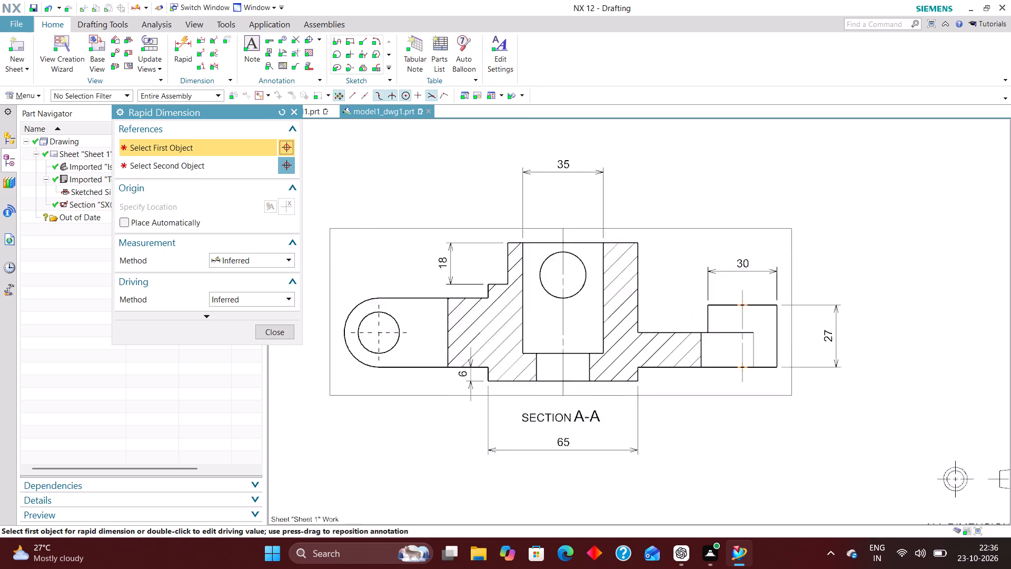
{"action": "scroll", "coordinate": [739, 355], "scroll_direction": "down", "scroll_amount": 5}
{"action": "scroll", "coordinate": [790, 341], "scroll_direction": "up", "scroll_amount": 2}
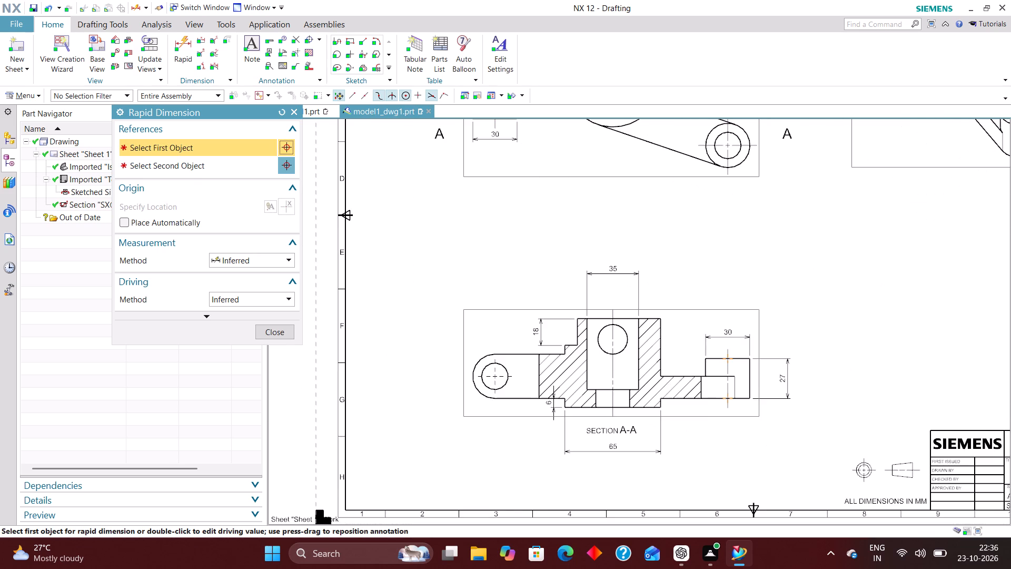
{"action": "scroll", "coordinate": [695, 406], "scroll_direction": "up", "scroll_amount": 4}
{"action": "scroll", "coordinate": [760, 389], "scroll_direction": "up", "scroll_amount": 3}
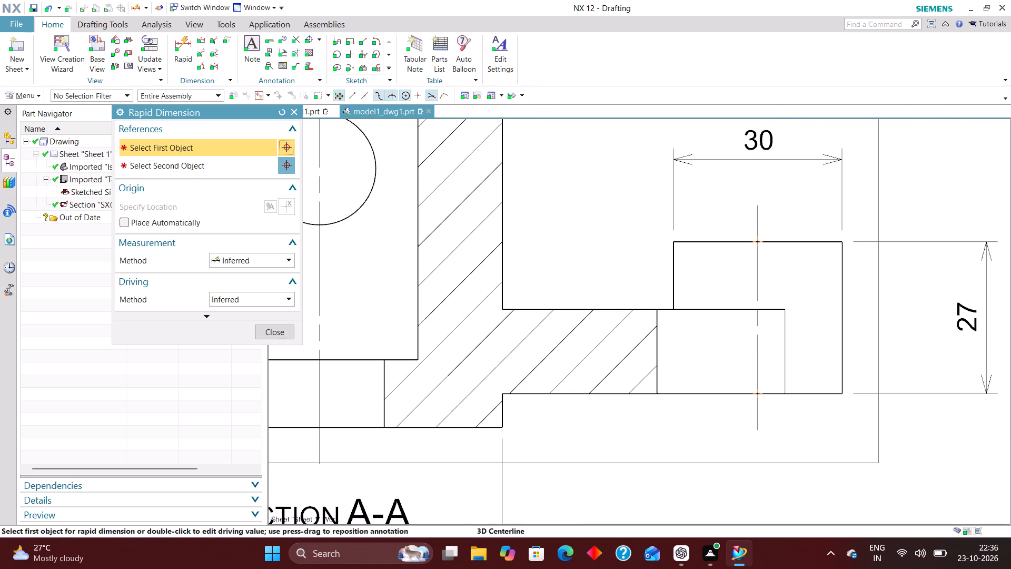
{"action": "scroll", "coordinate": [684, 402], "scroll_direction": "down", "scroll_amount": 4}
{"action": "left_click", "coordinate": [611, 412]}
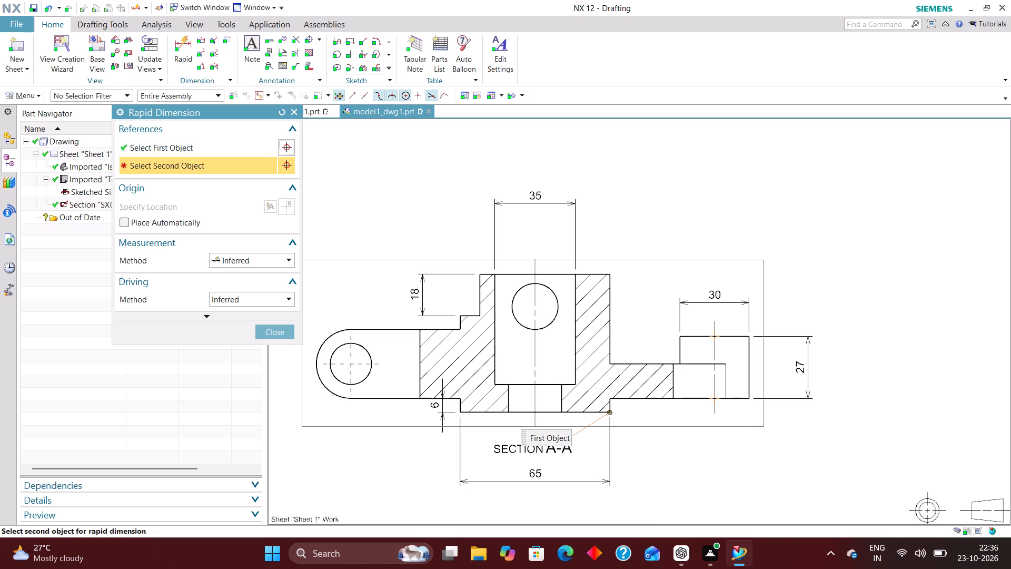
{"action": "left_click", "coordinate": [610, 396]}
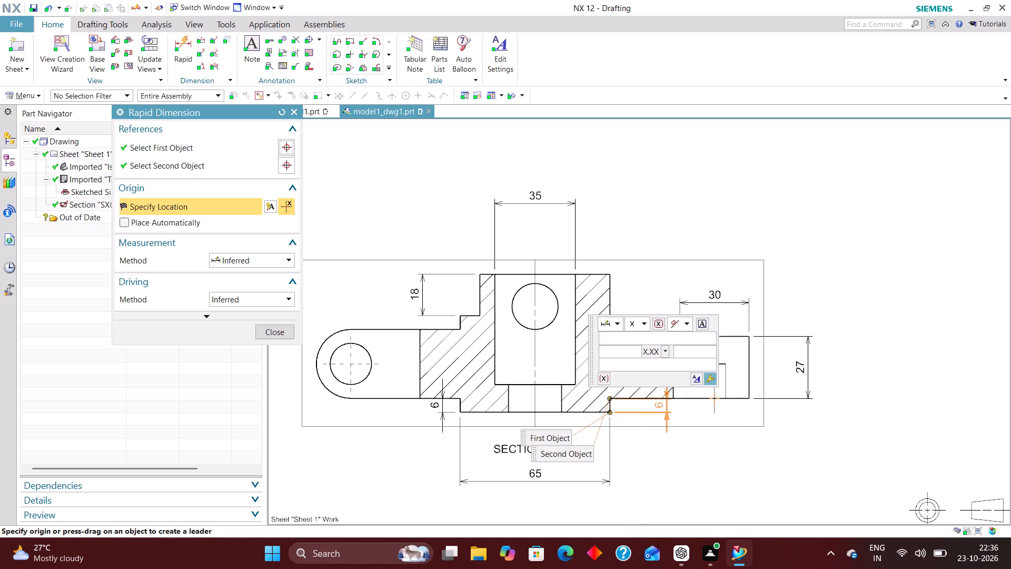
{"action": "left_click", "coordinate": [644, 405]}
{"action": "scroll", "coordinate": [669, 480], "scroll_direction": "down", "scroll_amount": 2}
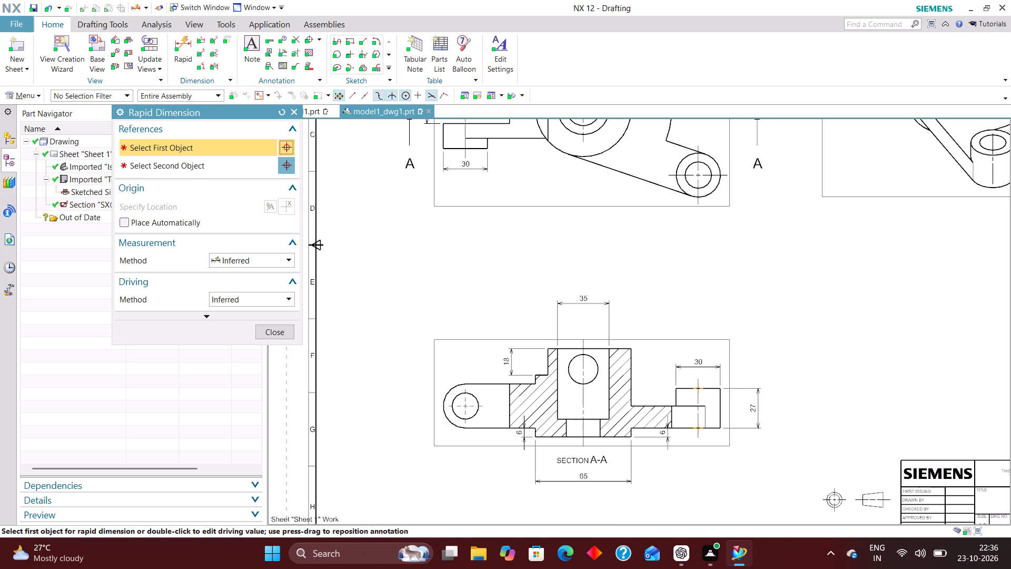
{"action": "scroll", "coordinate": [671, 430], "scroll_direction": "up", "scroll_amount": 4}
{"action": "left_click_drag", "start_coordinate": [661, 434], "coordinate": [799, 436]}
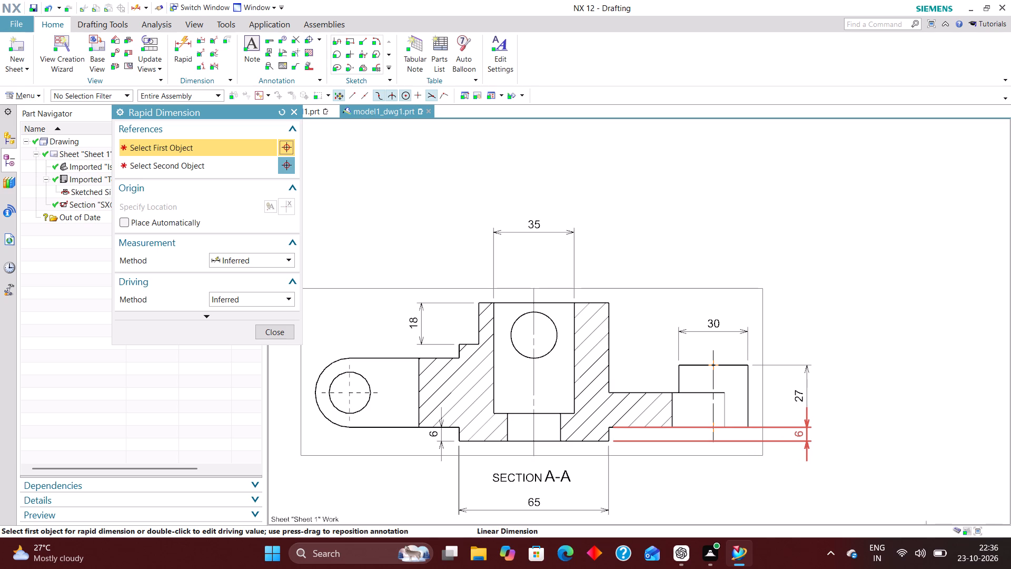
Examine section A-A and the top view for features that still need dimensions.
{"action": "scroll", "coordinate": [722, 454], "scroll_direction": "down", "scroll_amount": 2}
{"action": "scroll", "coordinate": [707, 441], "scroll_direction": "up", "scroll_amount": 5}
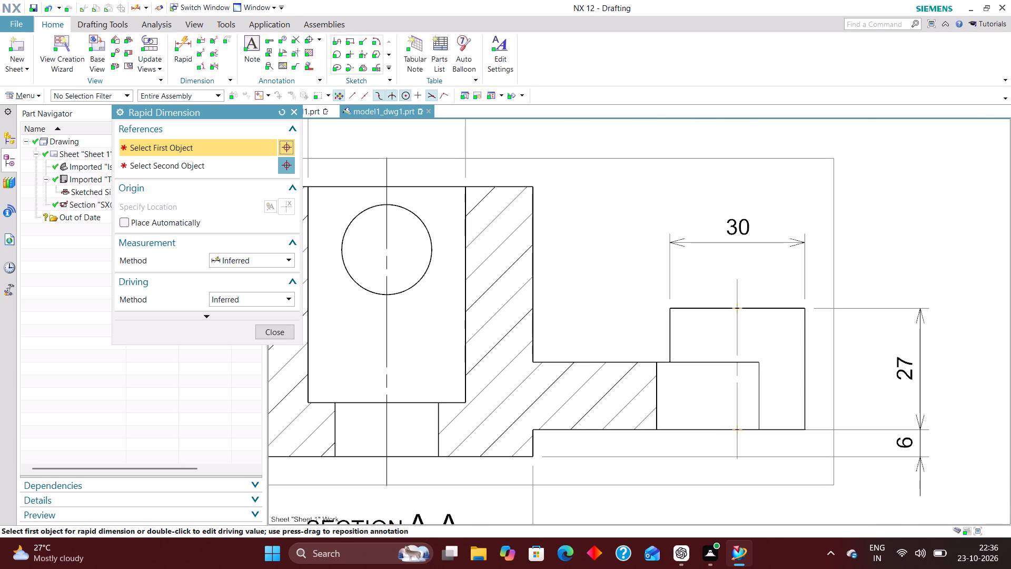
{"action": "scroll", "coordinate": [742, 434], "scroll_direction": "down", "scroll_amount": 5}
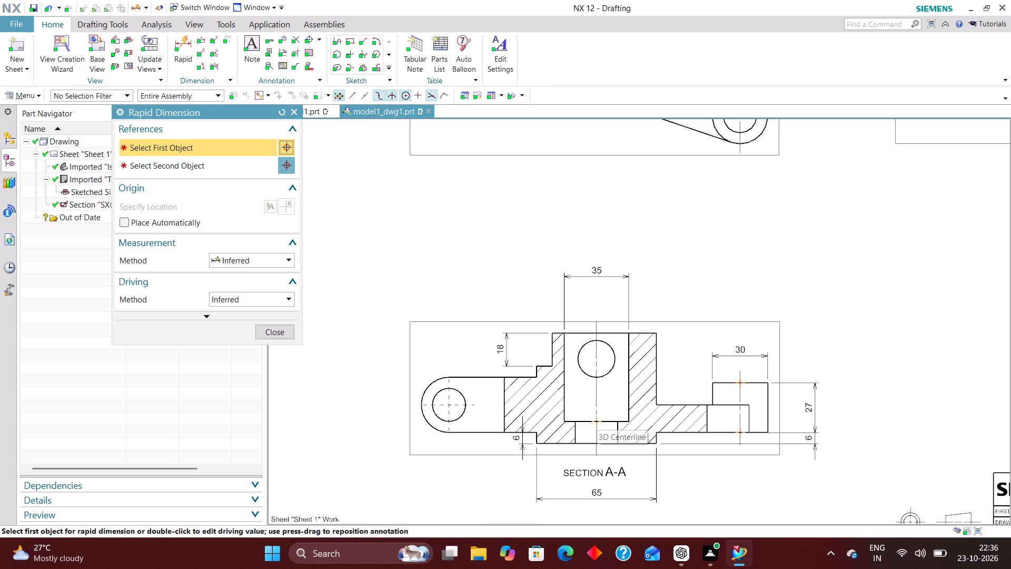
{"action": "scroll", "coordinate": [509, 445], "scroll_direction": "up", "scroll_amount": 2}
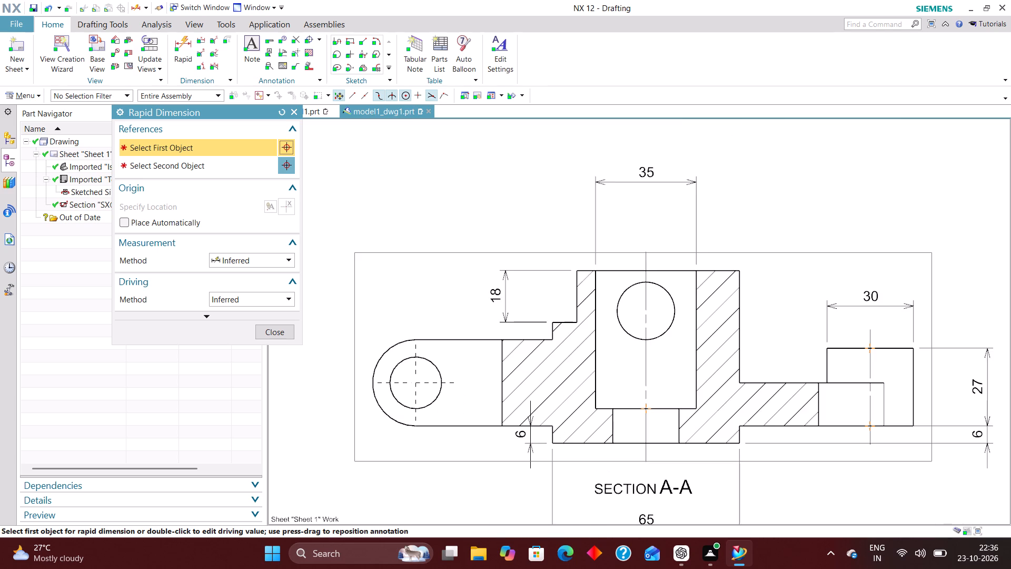
{"action": "scroll", "coordinate": [511, 376], "scroll_direction": "down", "scroll_amount": 4}
{"action": "scroll", "coordinate": [503, 436], "scroll_direction": "up", "scroll_amount": 2}
{"action": "scroll", "coordinate": [483, 415], "scroll_direction": "down", "scroll_amount": 3}
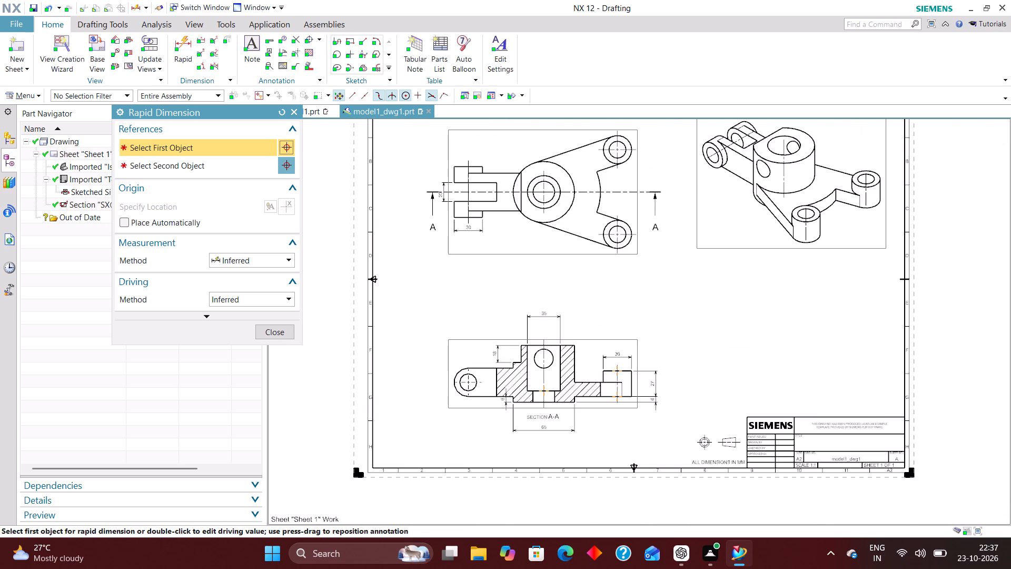
{"action": "scroll", "coordinate": [483, 417], "scroll_direction": "up", "scroll_amount": 2}
{"action": "scroll", "coordinate": [483, 416], "scroll_direction": "down", "scroll_amount": 2}
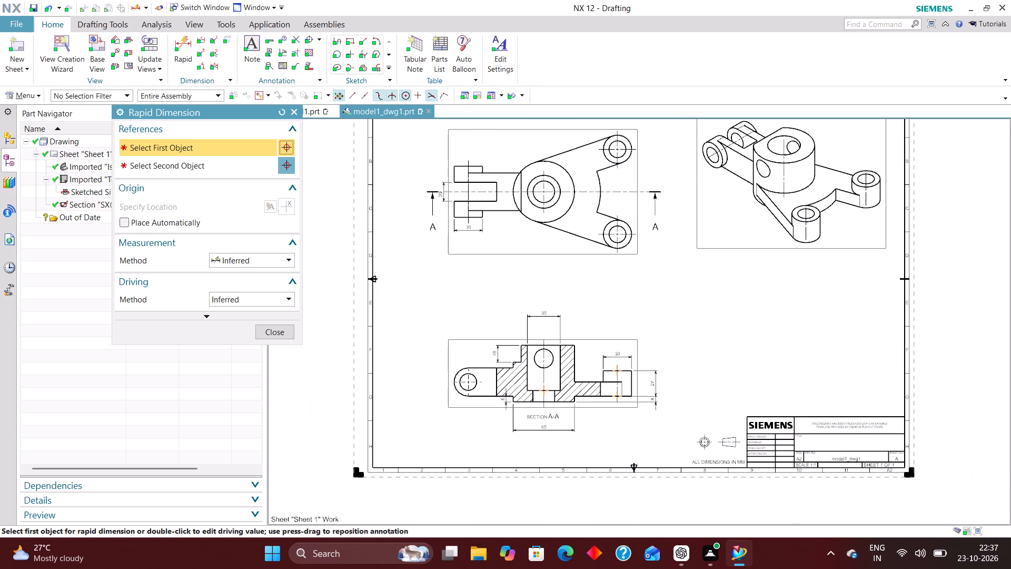
{"action": "scroll", "coordinate": [538, 354], "scroll_direction": "up", "scroll_amount": 3}
{"action": "scroll", "coordinate": [537, 404], "scroll_direction": "down", "scroll_amount": 3}
{"action": "scroll", "coordinate": [537, 341], "scroll_direction": "down", "scroll_amount": 2}
{"action": "scroll", "coordinate": [538, 268], "scroll_direction": "up", "scroll_amount": 5}
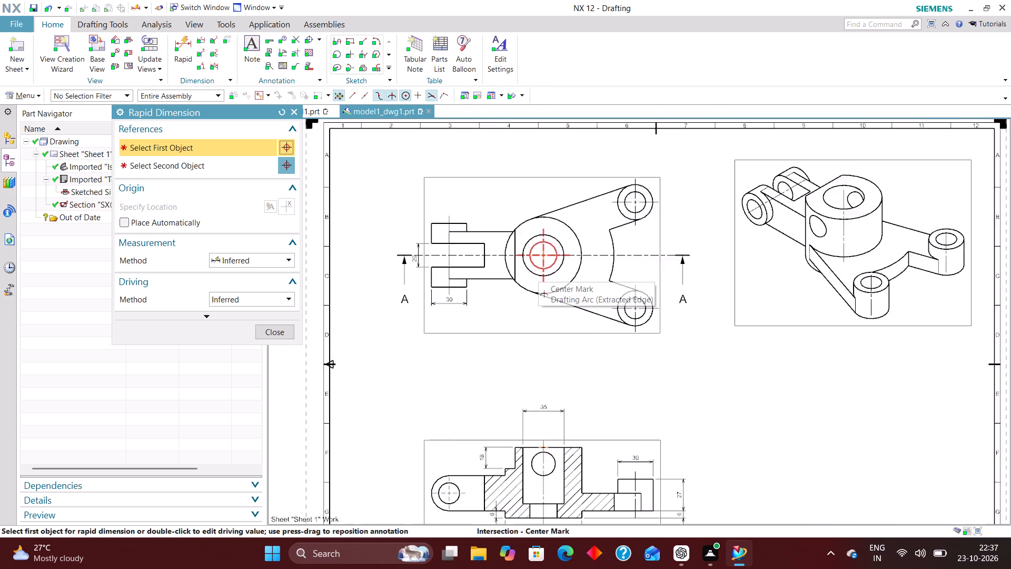
{"action": "scroll", "coordinate": [500, 386], "scroll_direction": "down", "scroll_amount": 4}
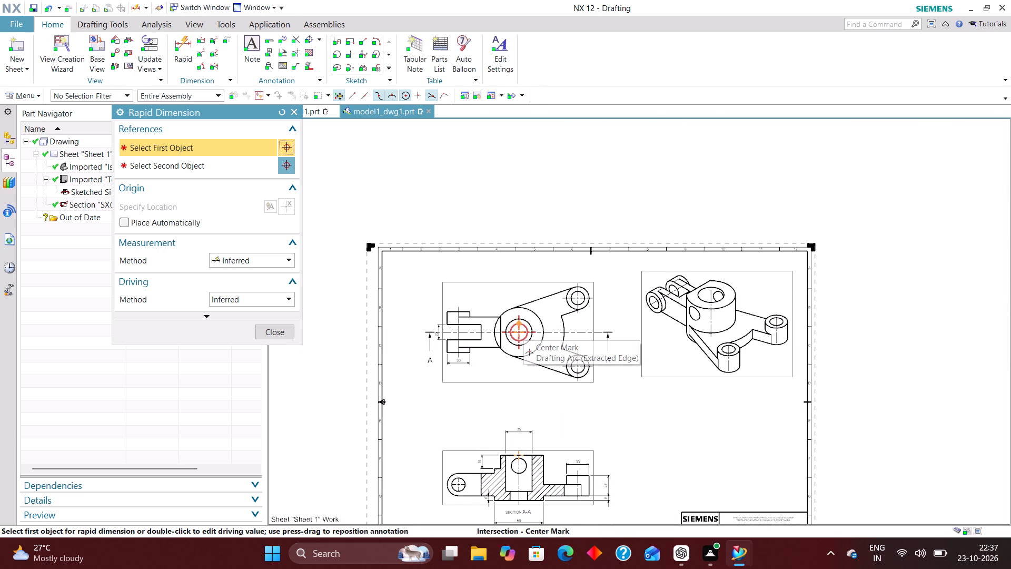
{"action": "scroll", "coordinate": [523, 327], "scroll_direction": "up", "scroll_amount": 1}
{"action": "scroll", "coordinate": [511, 407], "scroll_direction": "down", "scroll_amount": 1}
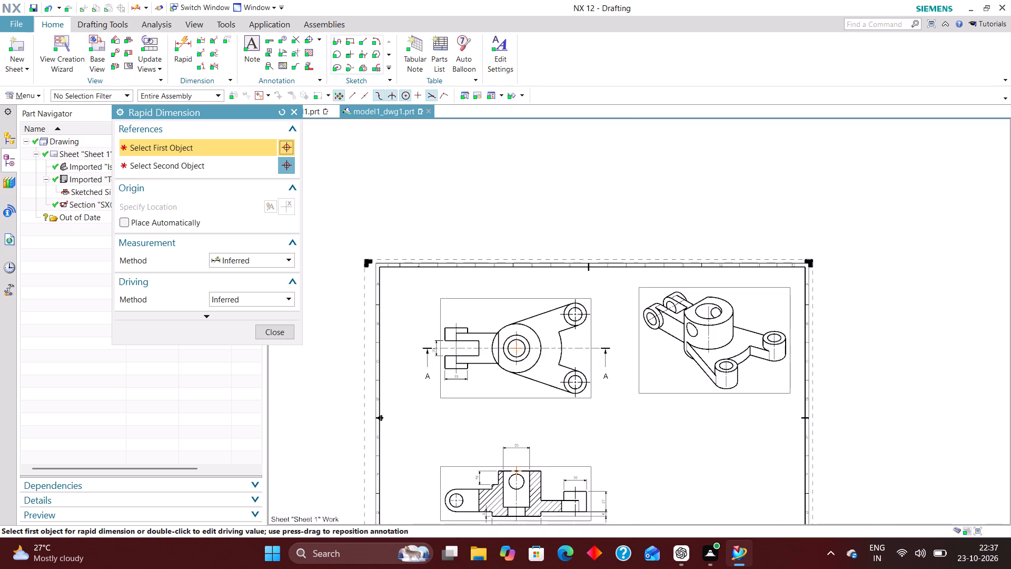
Dimension the horizontal distance from the hub's centreline to its flat side in section A-A, placed inside the bore area.
{"action": "scroll", "coordinate": [495, 487], "scroll_direction": "up", "scroll_amount": 5}
{"action": "scroll", "coordinate": [486, 445], "scroll_direction": "down", "scroll_amount": 2}
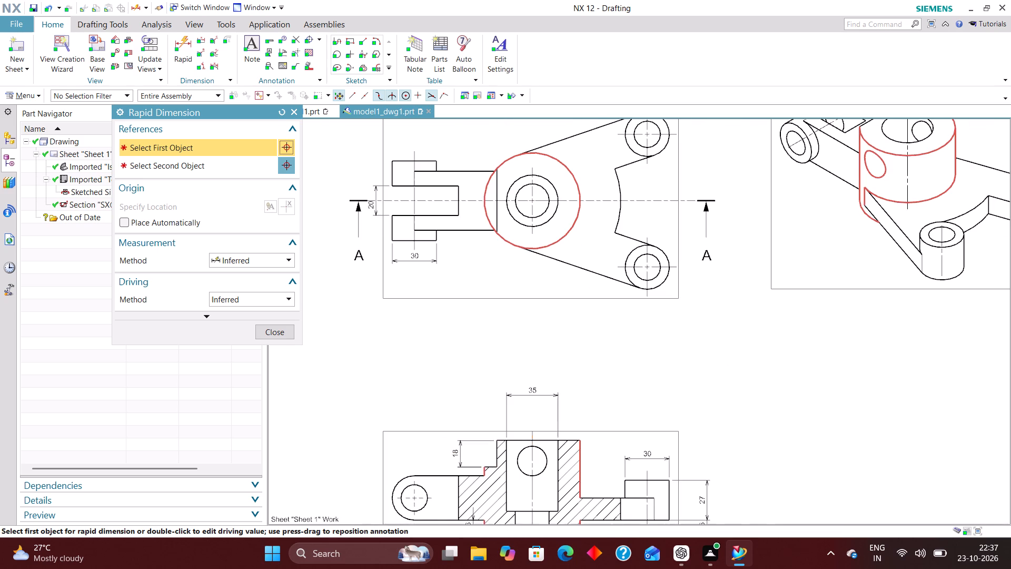
{"action": "scroll", "coordinate": [492, 395], "scroll_direction": "down", "scroll_amount": 2}
{"action": "scroll", "coordinate": [495, 462], "scroll_direction": "up", "scroll_amount": 1}
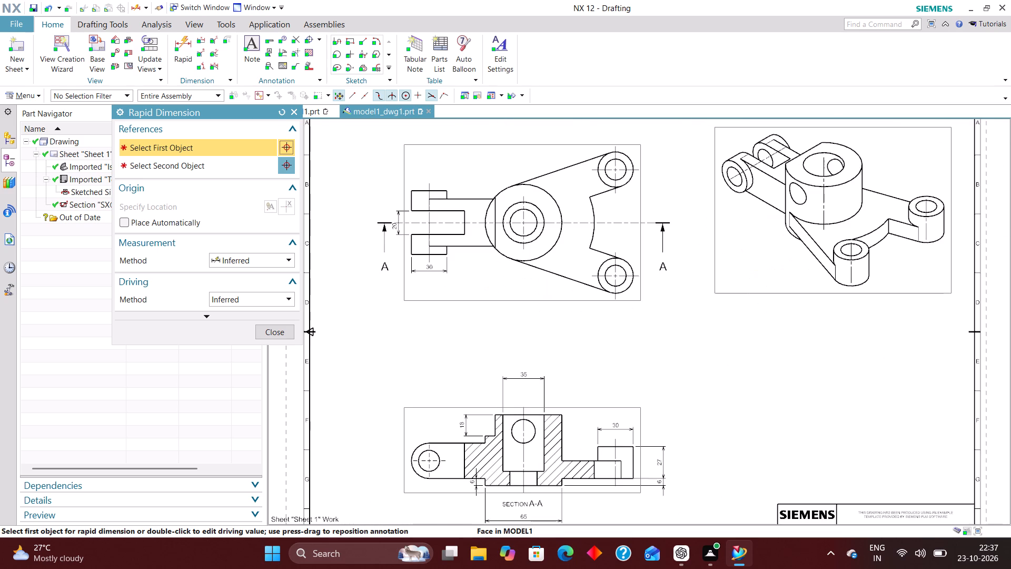
{"action": "scroll", "coordinate": [520, 459], "scroll_direction": "up", "scroll_amount": 3}
{"action": "left_click", "coordinate": [527, 460]}
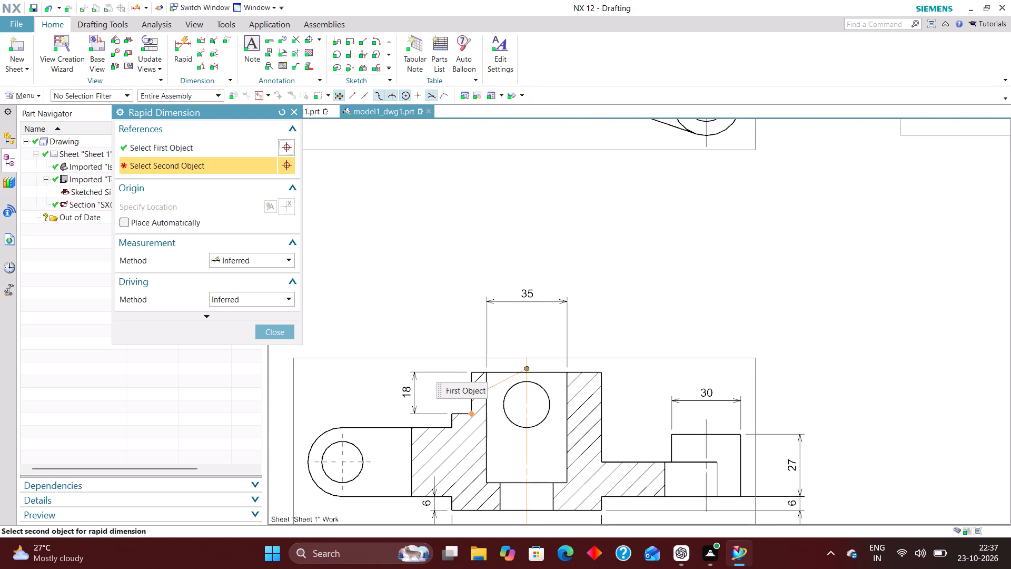
{"action": "left_click", "coordinate": [473, 415]}
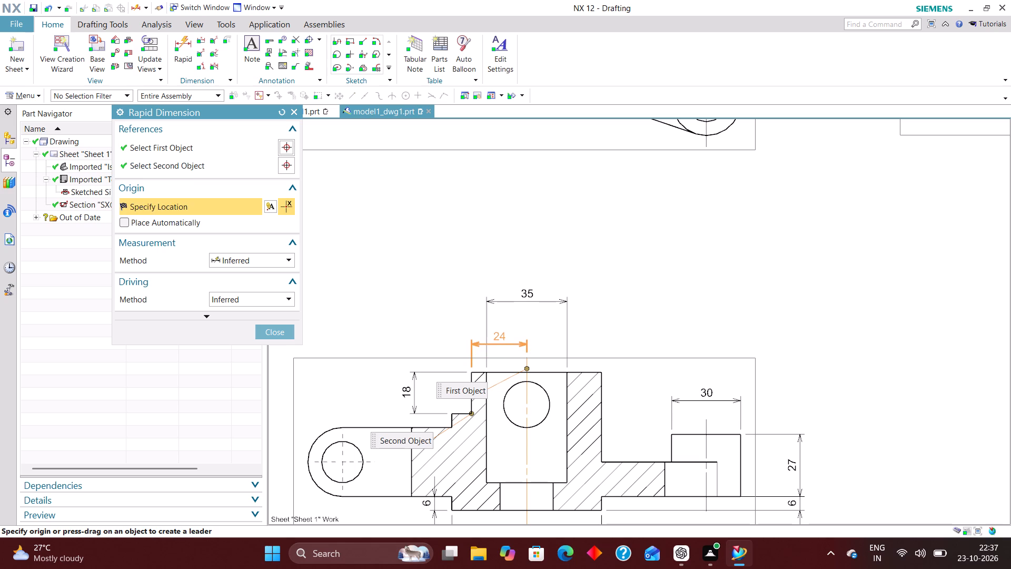
{"action": "left_click", "coordinate": [499, 446]}
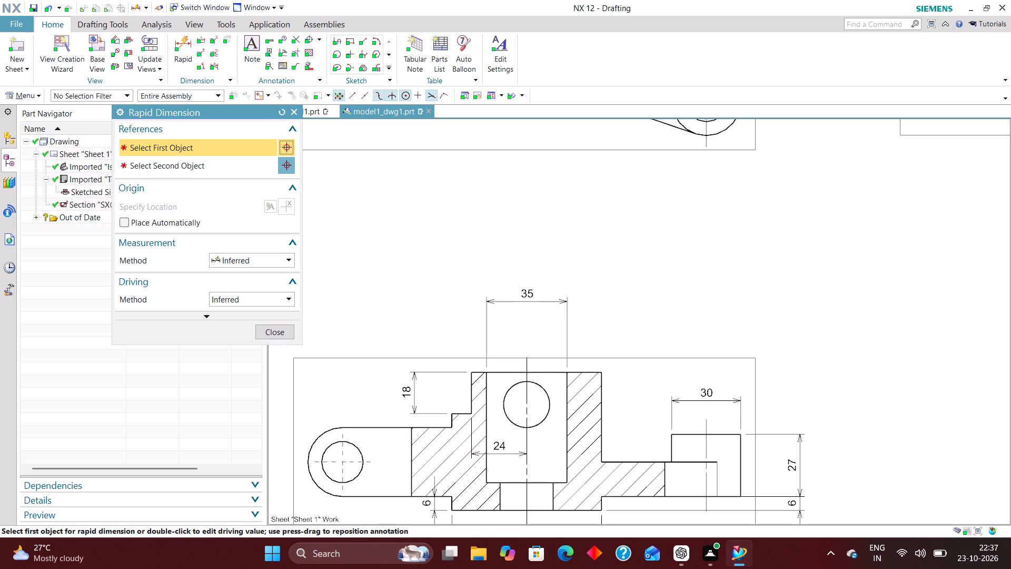
Add a radial dimension to the concave arc between the two boss arms in the top view, placed outside the arc.
{"action": "scroll", "coordinate": [475, 434], "scroll_direction": "down", "scroll_amount": 1}
{"action": "scroll", "coordinate": [488, 376], "scroll_direction": "up", "scroll_amount": 3}
{"action": "scroll", "coordinate": [455, 445], "scroll_direction": "down", "scroll_amount": 3}
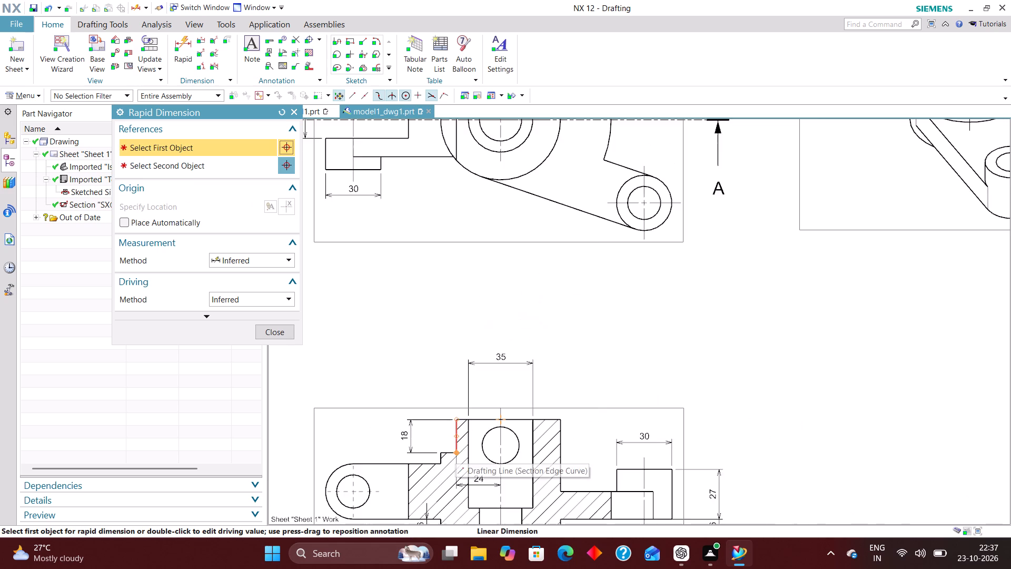
{"action": "scroll", "coordinate": [457, 376], "scroll_direction": "down", "scroll_amount": 2}
{"action": "scroll", "coordinate": [405, 180], "scroll_direction": "up", "scroll_amount": 4}
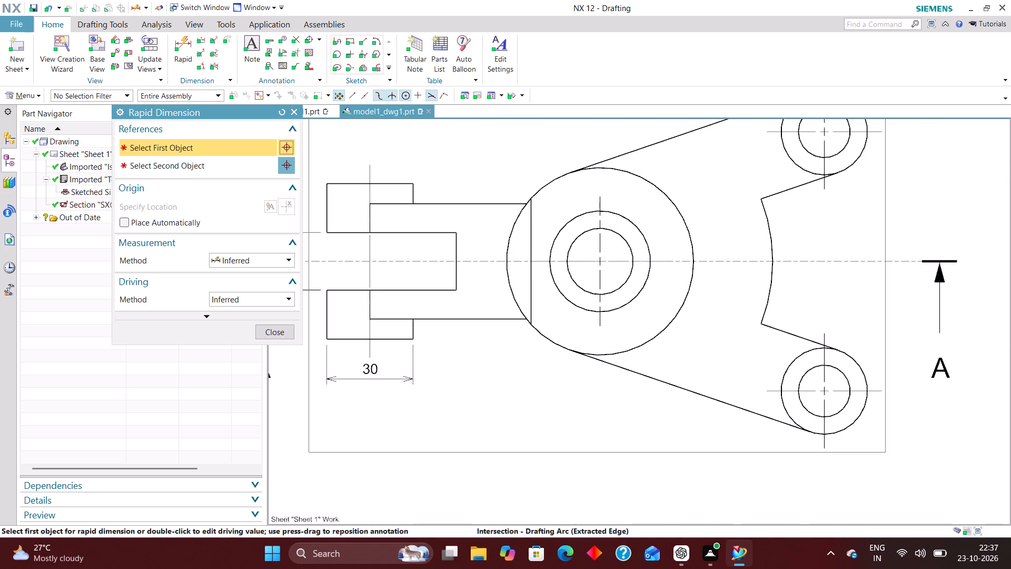
{"action": "scroll", "coordinate": [485, 394], "scroll_direction": "down", "scroll_amount": 3}
{"action": "left_click", "coordinate": [265, 260]}
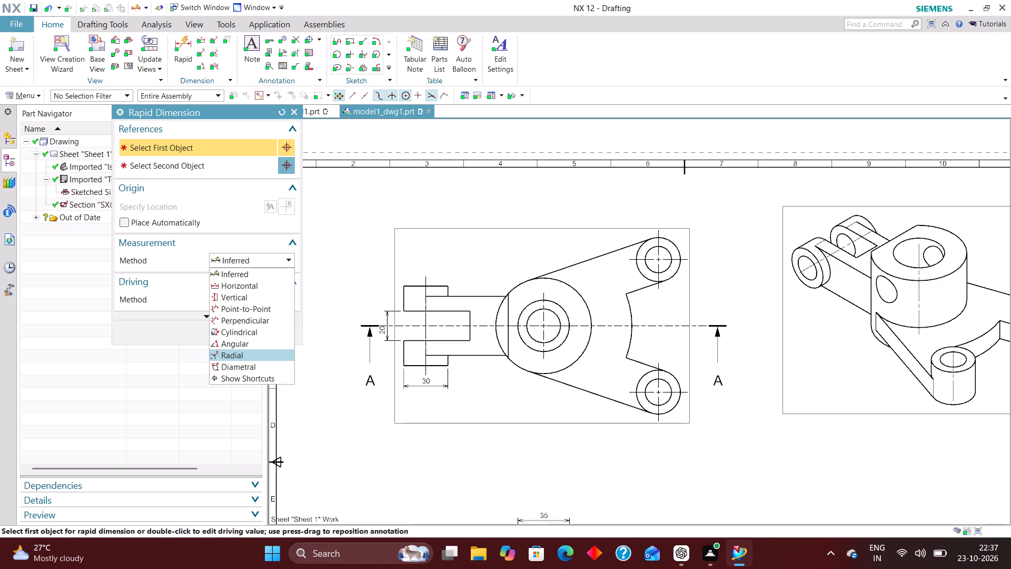
{"action": "left_click", "coordinate": [245, 354]}
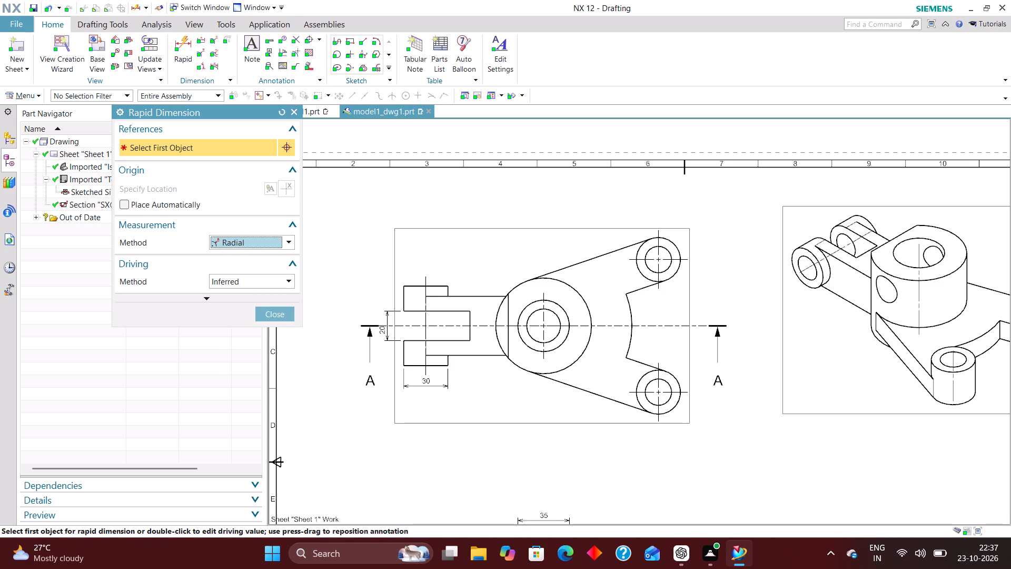
{"action": "left_click", "coordinate": [631, 310]}
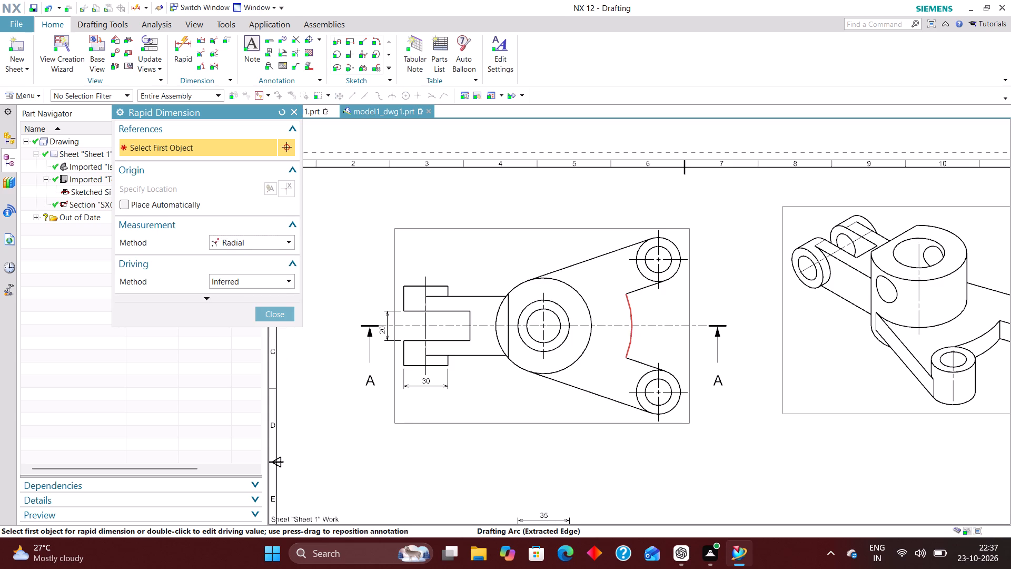
{"action": "left_click", "coordinate": [669, 307]}
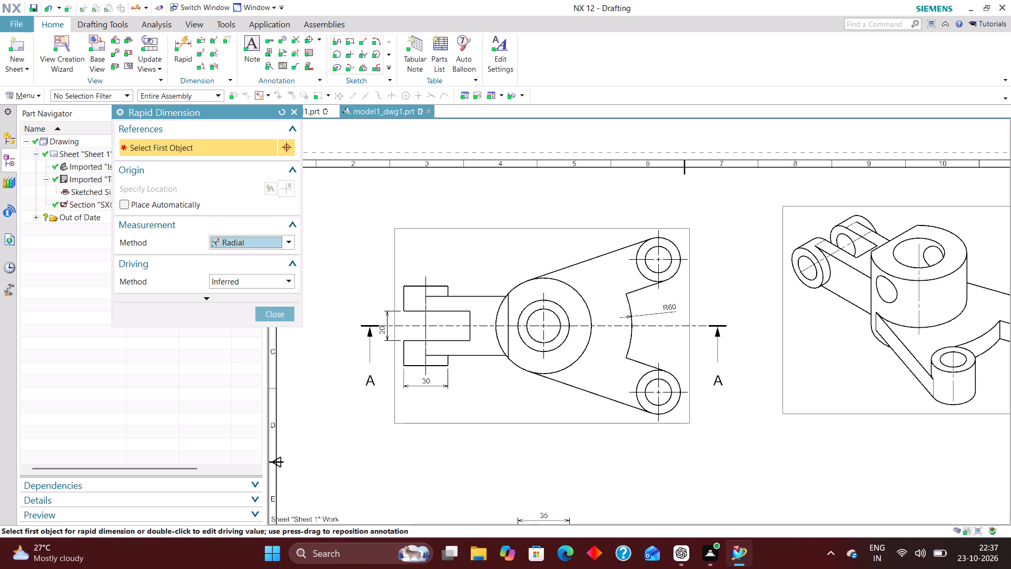
{"action": "left_click", "coordinate": [275, 313]}
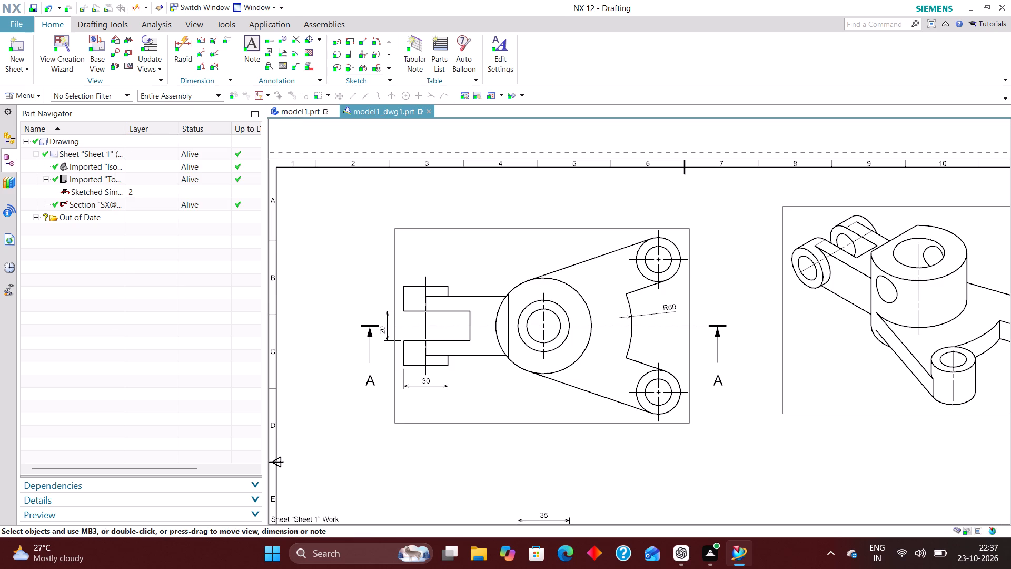
Switch to model1.prt and open Sketch (3), the boss arm profile, for editing with rollback.
{"action": "left_click", "coordinate": [313, 111]}
{"action": "left_click", "coordinate": [147, 215]}
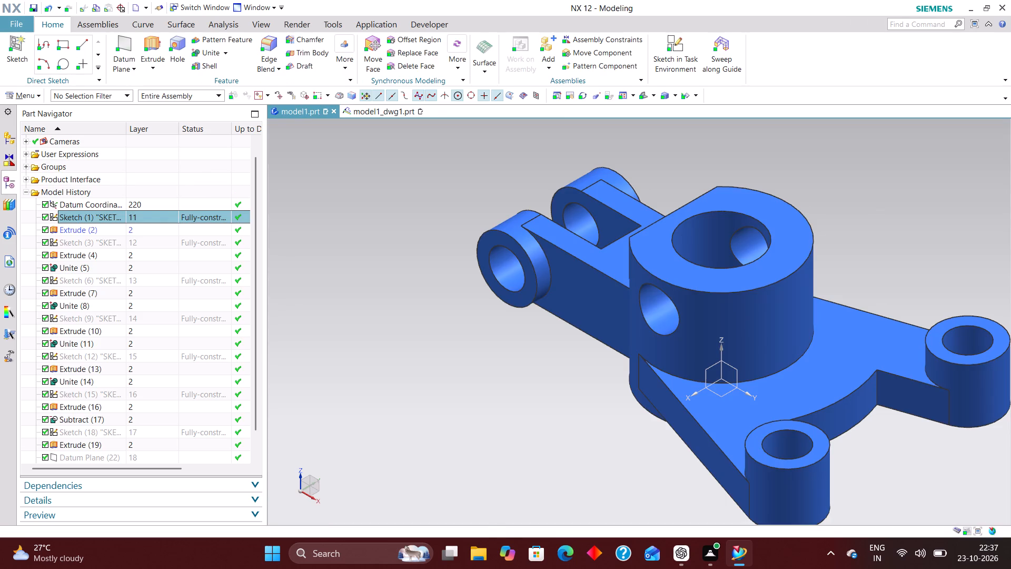
{"action": "left_click", "coordinate": [151, 240]}
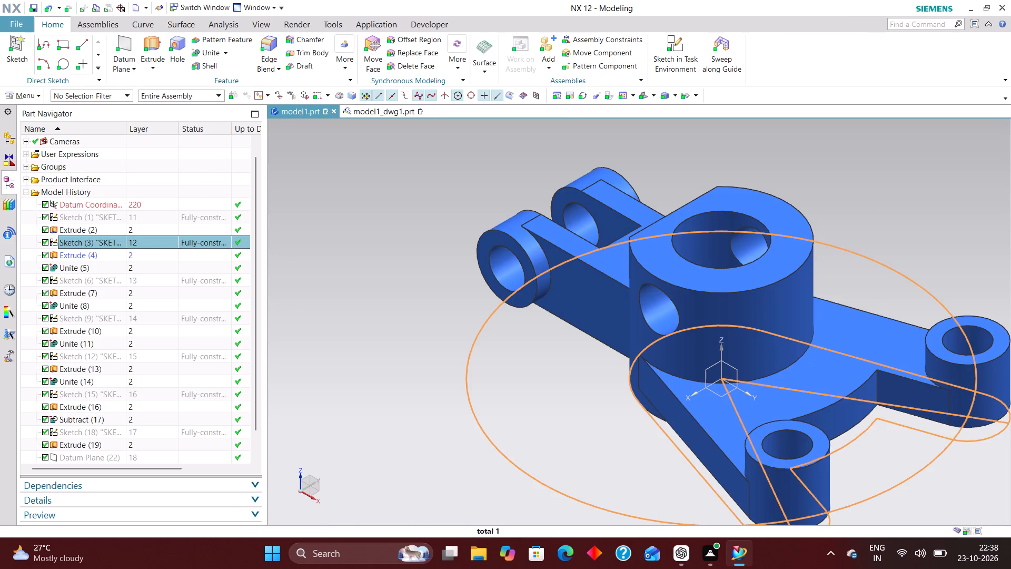
{"action": "right_click", "coordinate": [151, 240]}
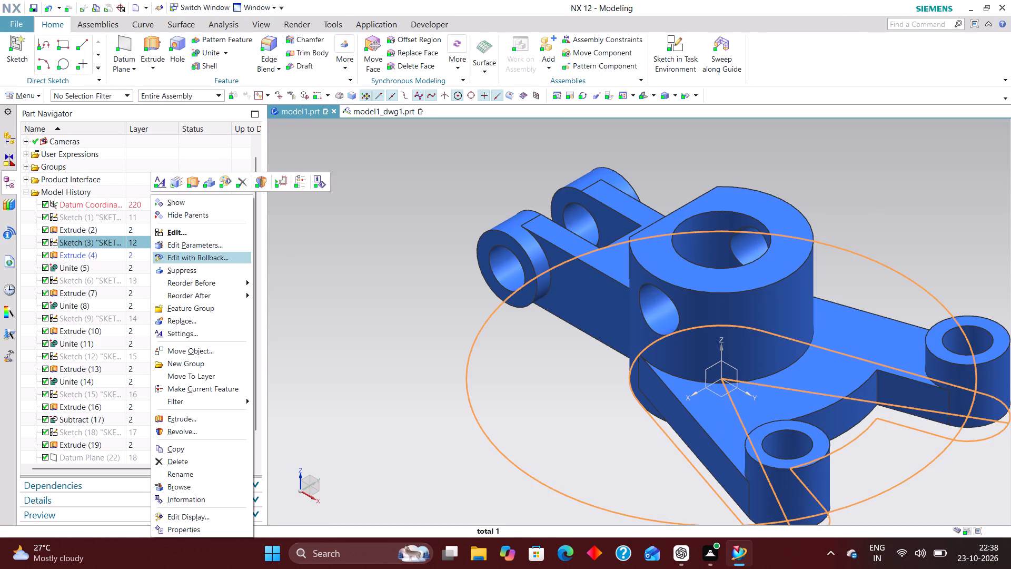
{"action": "left_click", "coordinate": [203, 259]}
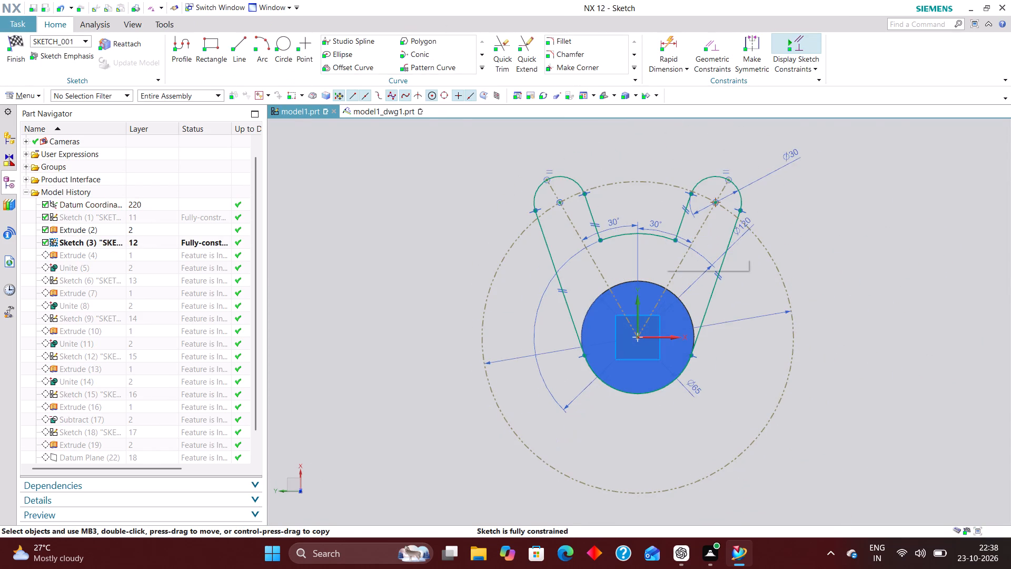
Reposition the concave arc's Ø120 dimension to a clear spot beside the hub circle in the sketch.
{"action": "scroll", "coordinate": [648, 251], "scroll_direction": "up", "scroll_amount": 5}
{"action": "scroll", "coordinate": [614, 249], "scroll_direction": "down", "scroll_amount": 3}
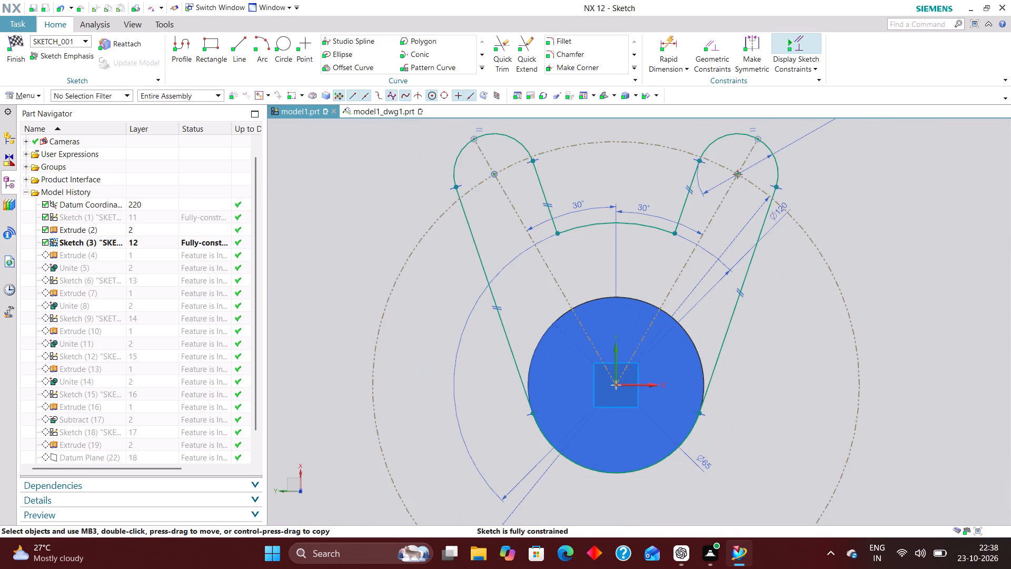
{"action": "left_click_drag", "start_coordinate": [489, 488], "coordinate": [489, 452]}
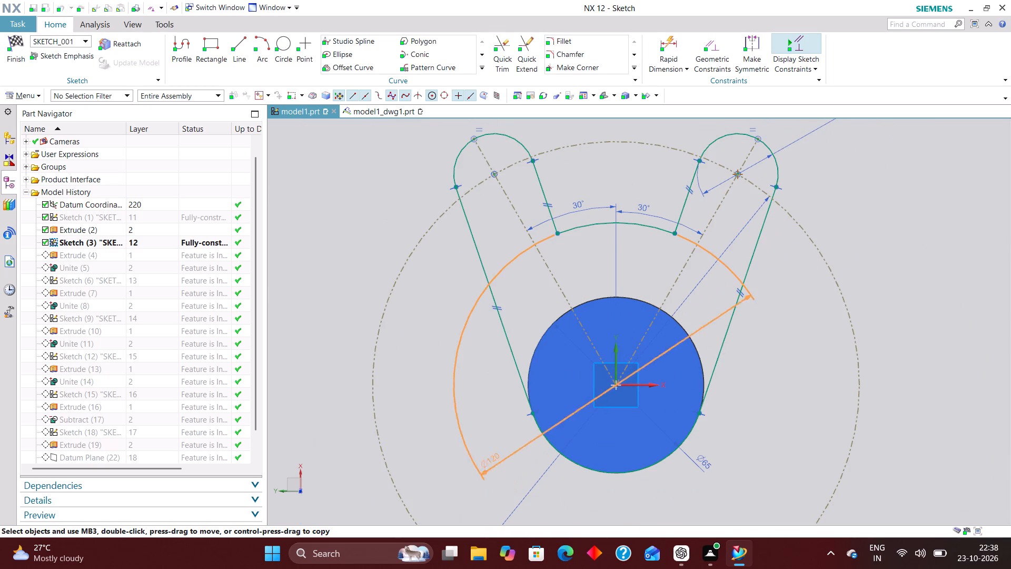
{"action": "left_click_drag", "start_coordinate": [489, 452], "coordinate": [496, 348]}
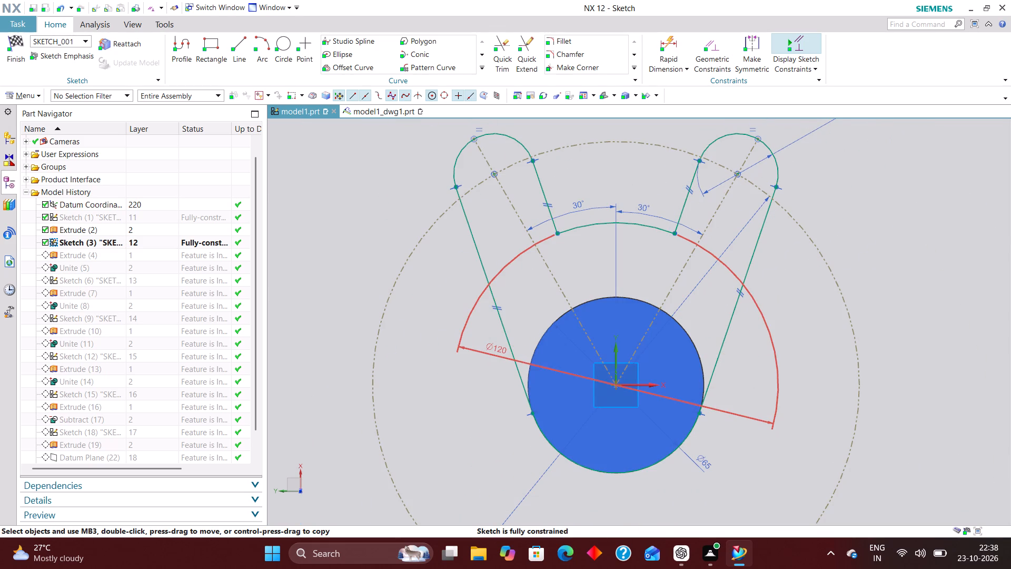
Set the concave arc's diameter to 68*2 mm and finish the sketch.
{"action": "double_click", "coordinate": [490, 351]}
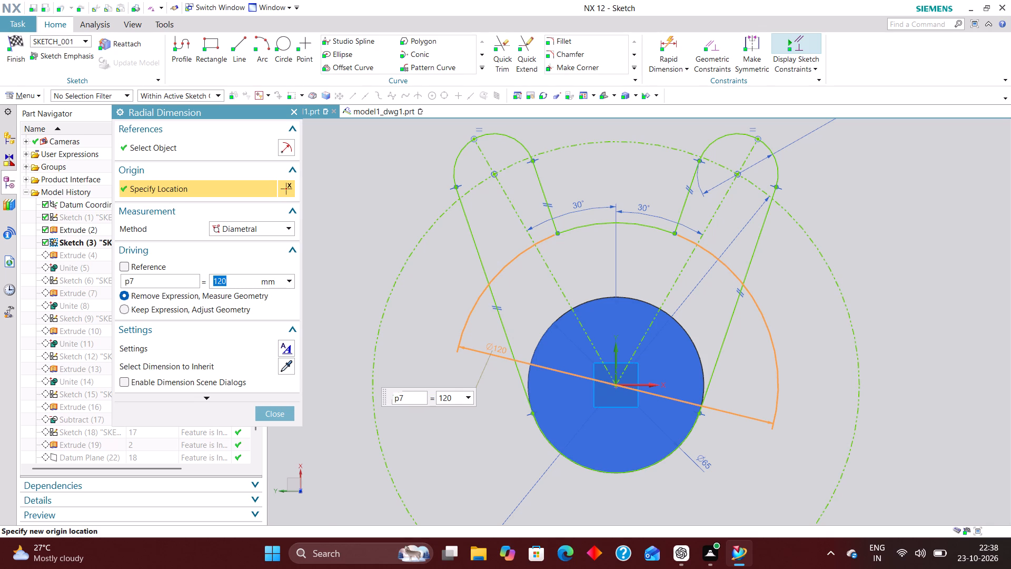
{"action": "left_click", "coordinate": [452, 397]}
{"action": "key", "text": "BackSpace"}
{"action": "key", "text": "BackSpace"}
{"action": "key", "text": "BackSpace"}
{"action": "type", "text": "68"}
{"action": "type", "text": "*2"}
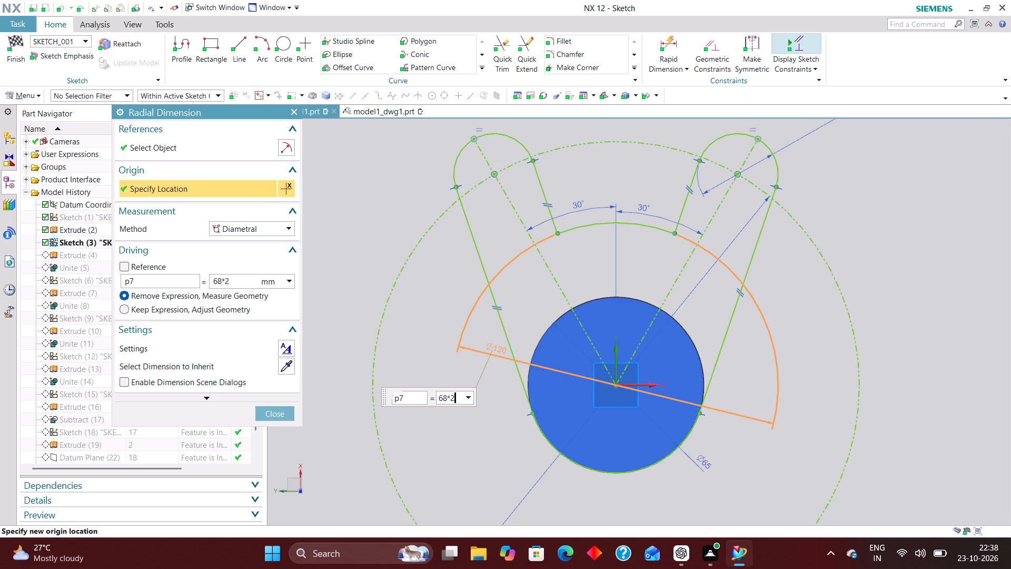
{"action": "key", "text": "Return"}
{"action": "key", "text": "Return"}
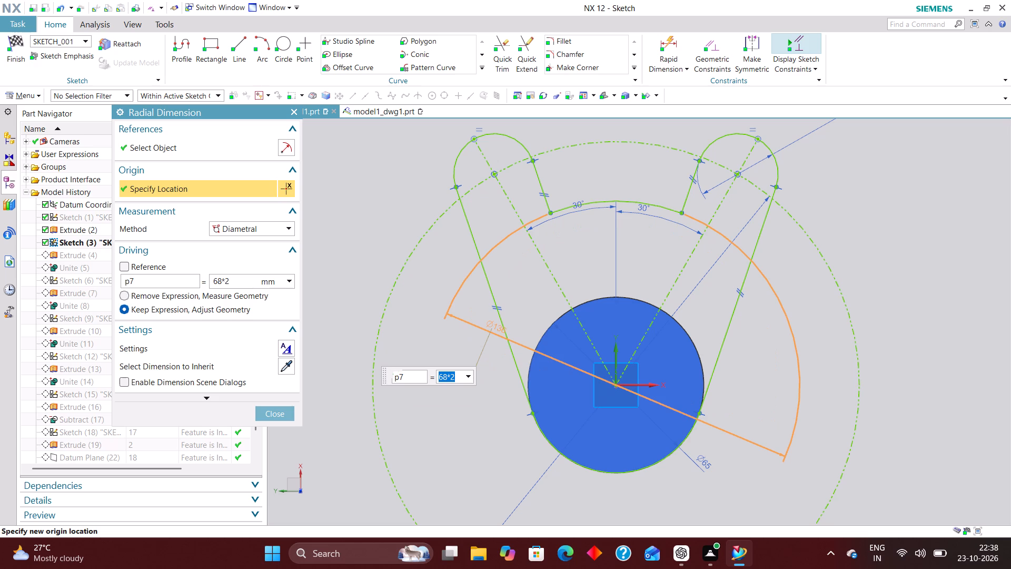
{"action": "left_click", "coordinate": [288, 413]}
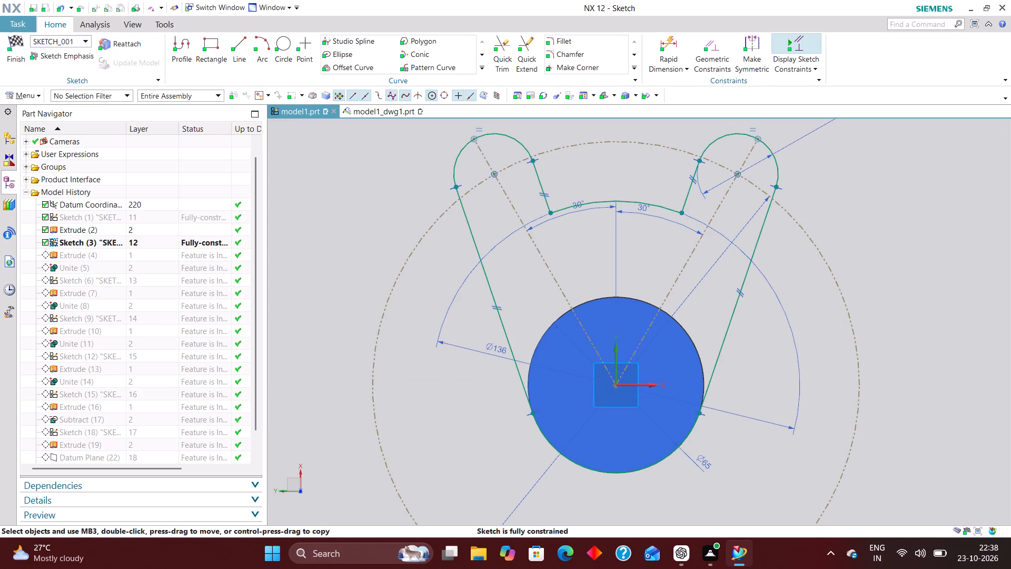
{"action": "left_click", "coordinate": [16, 42]}
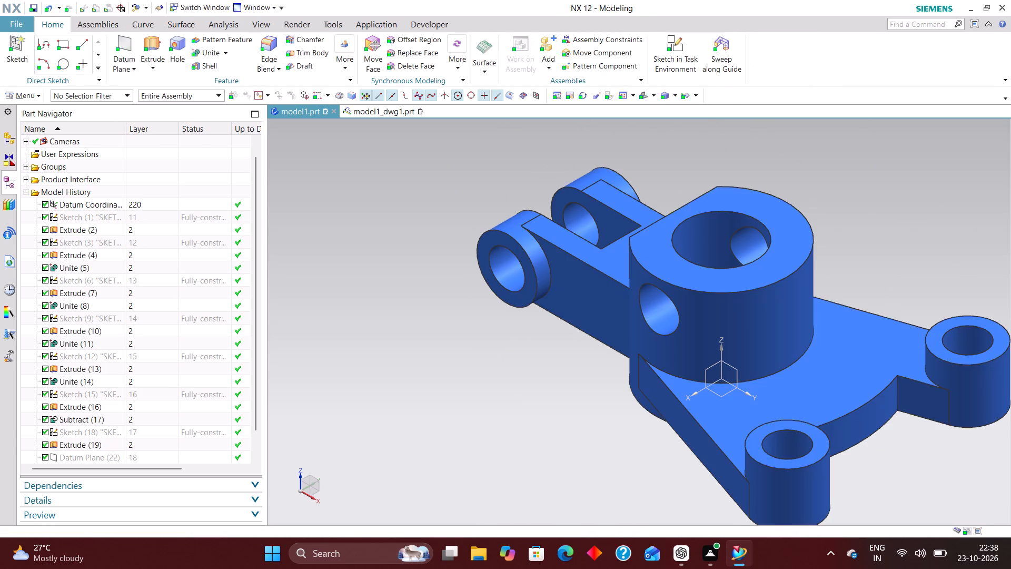
{"action": "scroll", "coordinate": [359, 284], "scroll_direction": "down", "scroll_amount": 3}
{"action": "scroll", "coordinate": [359, 284], "scroll_direction": "up", "scroll_amount": 1}
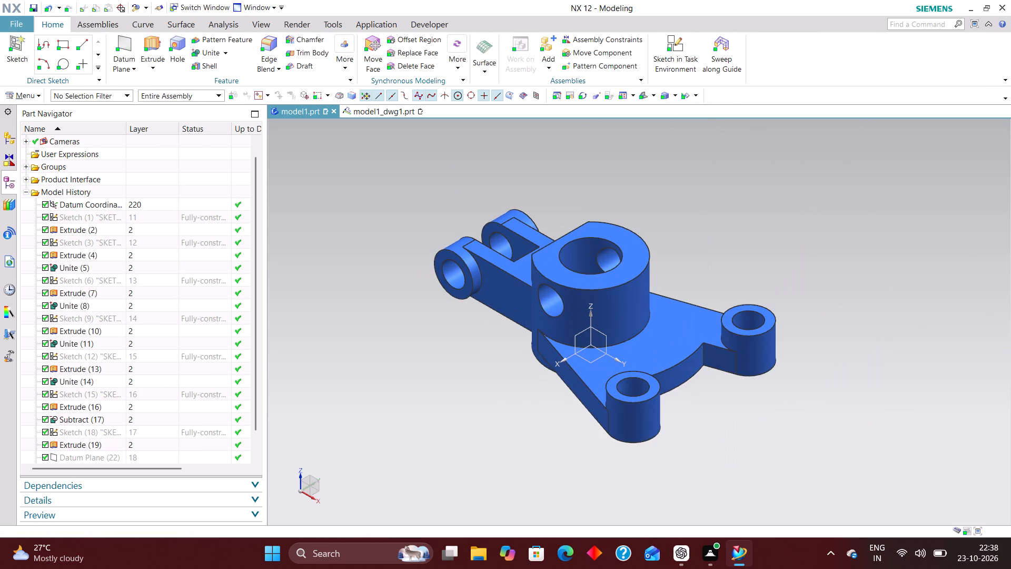
Return to the model1_dwg1.prt drawing and update its out-of-date views.
{"action": "left_click", "coordinate": [377, 109]}
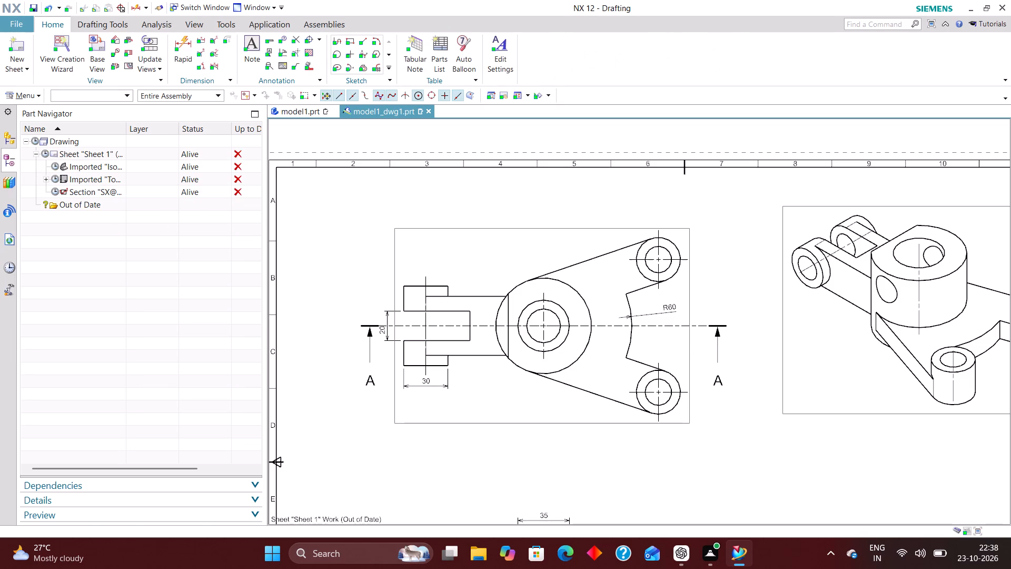
{"action": "left_click", "coordinate": [35, 141]}
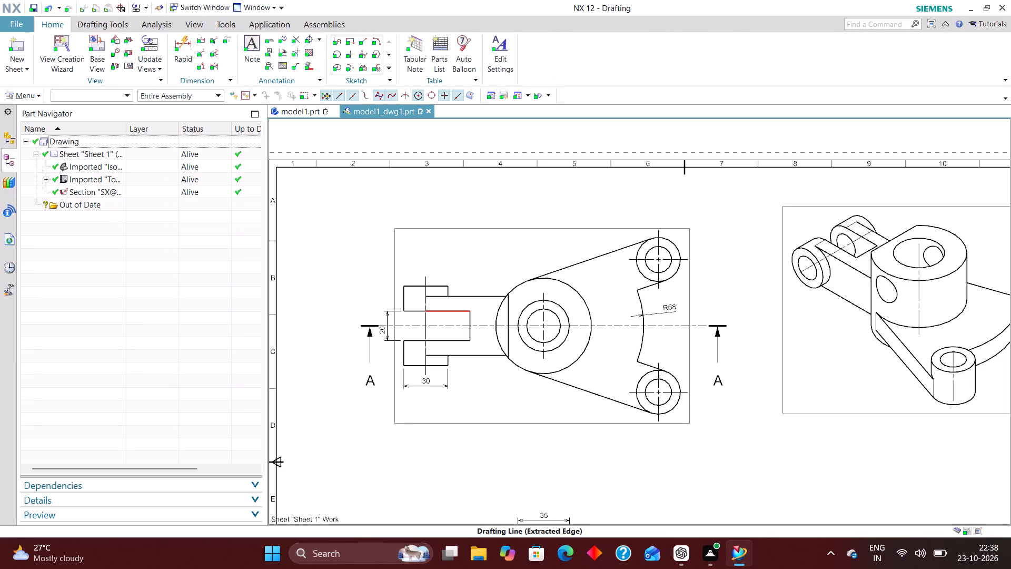
{"action": "scroll", "coordinate": [447, 322], "scroll_direction": "down", "scroll_amount": 3}
{"action": "scroll", "coordinate": [492, 331], "scroll_direction": "up", "scroll_amount": 1}
{"action": "scroll", "coordinate": [576, 298], "scroll_direction": "up", "scroll_amount": 4}
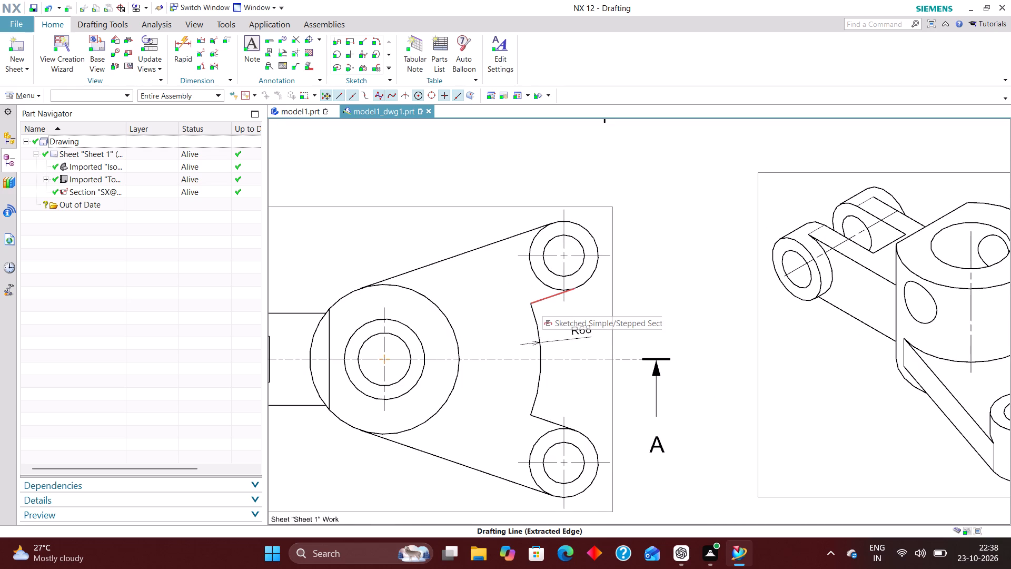
{"action": "scroll", "coordinate": [536, 302], "scroll_direction": "down", "scroll_amount": 3}
{"action": "scroll", "coordinate": [540, 394], "scroll_direction": "up", "scroll_amount": 4}
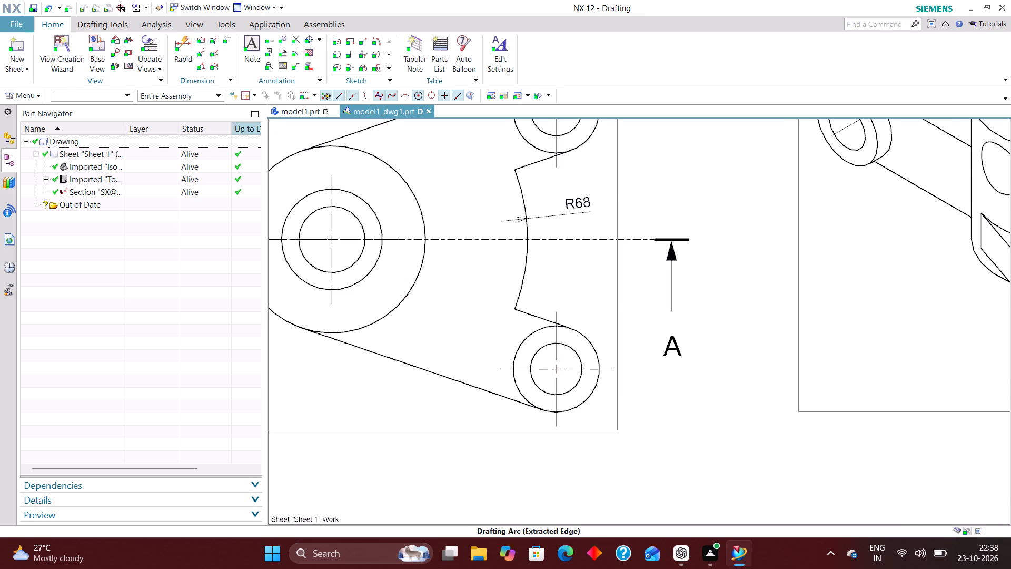
Change the measurement method of the upper hub bore's width dimension above section A-A to Cylindrical.
{"action": "scroll", "coordinate": [534, 257], "scroll_direction": "down", "scroll_amount": 5}
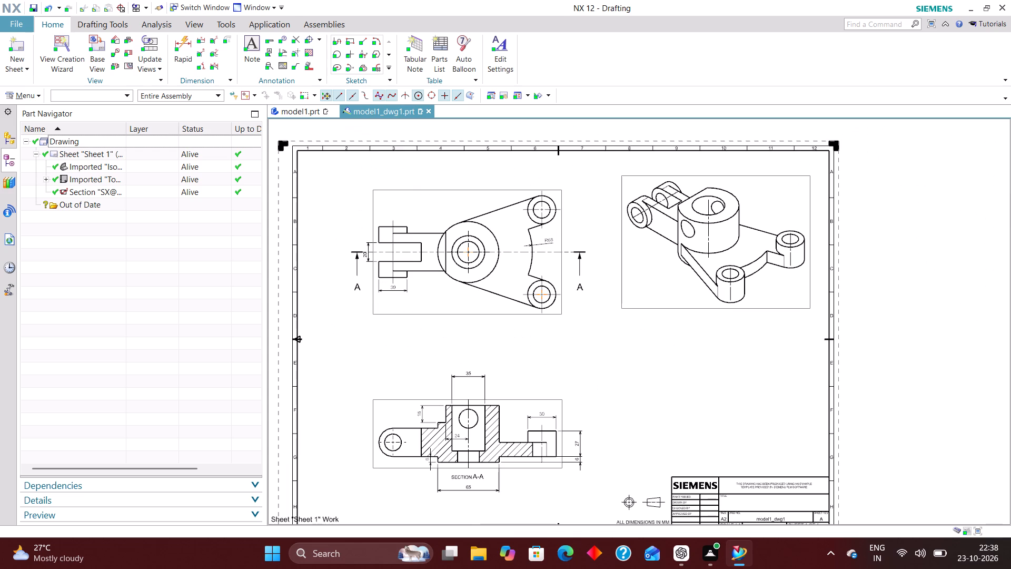
{"action": "scroll", "coordinate": [472, 413], "scroll_direction": "up", "scroll_amount": 5}
{"action": "double_click", "coordinate": [463, 298]}
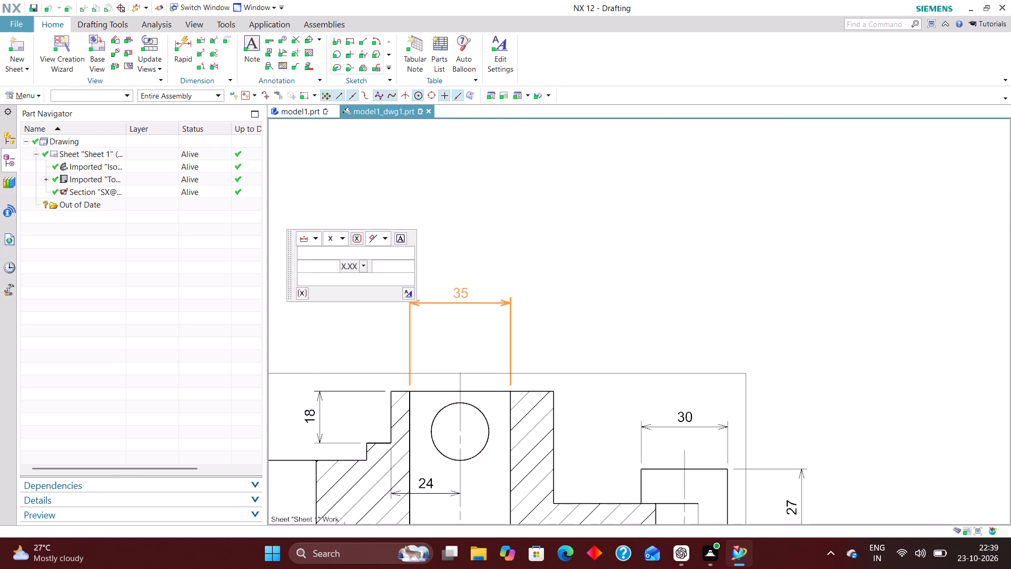
{"action": "left_click", "coordinate": [277, 385]}
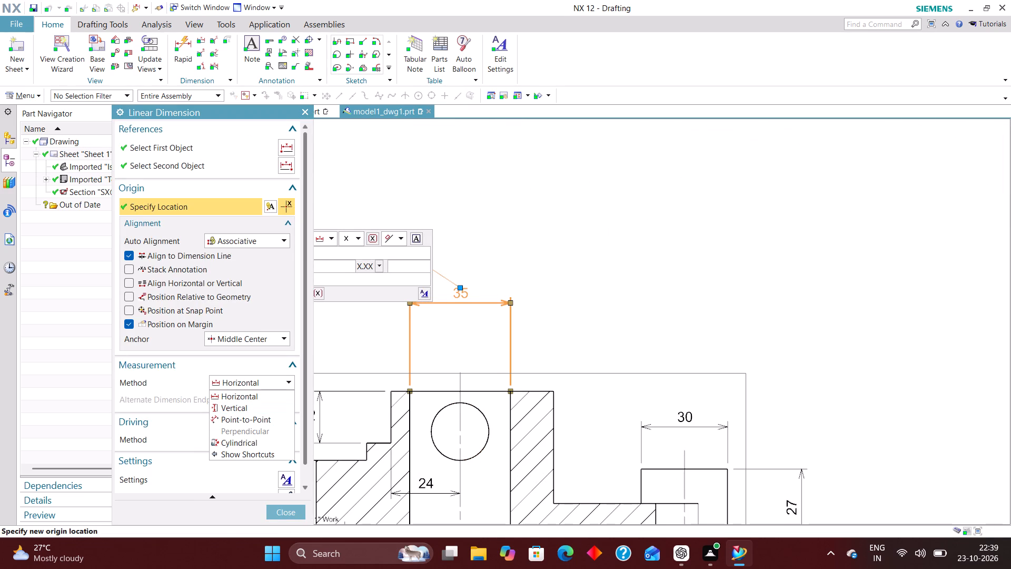
{"action": "left_click", "coordinate": [250, 440]}
Change the measurement method of the hub base's width dimension below section A-A to Cylindrical.
{"action": "scroll", "coordinate": [486, 258], "scroll_direction": "down", "scroll_amount": 4}
{"action": "scroll", "coordinate": [488, 430], "scroll_direction": "up", "scroll_amount": 4}
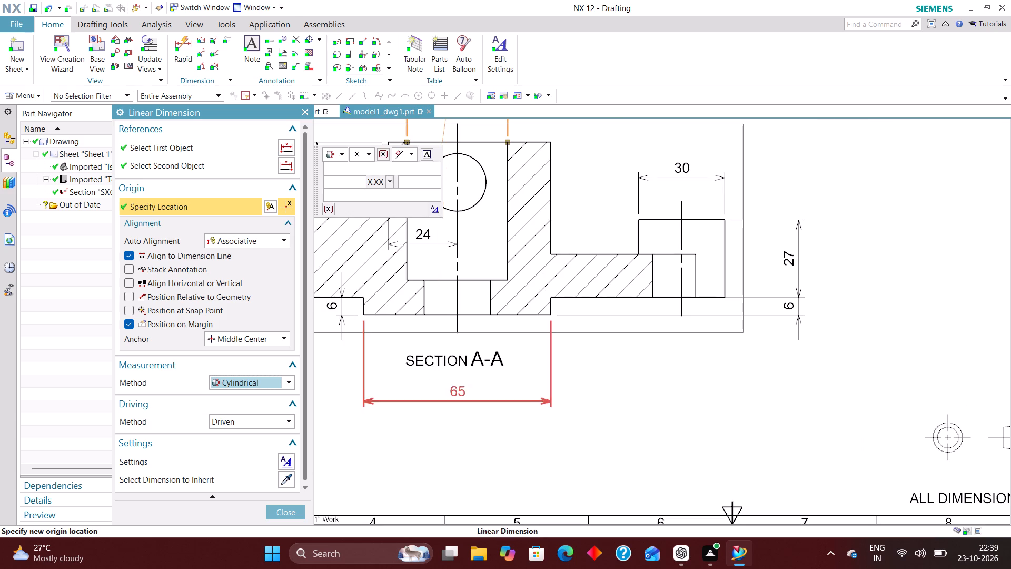
{"action": "double_click", "coordinate": [462, 401]}
{"action": "left_click", "coordinate": [260, 380]}
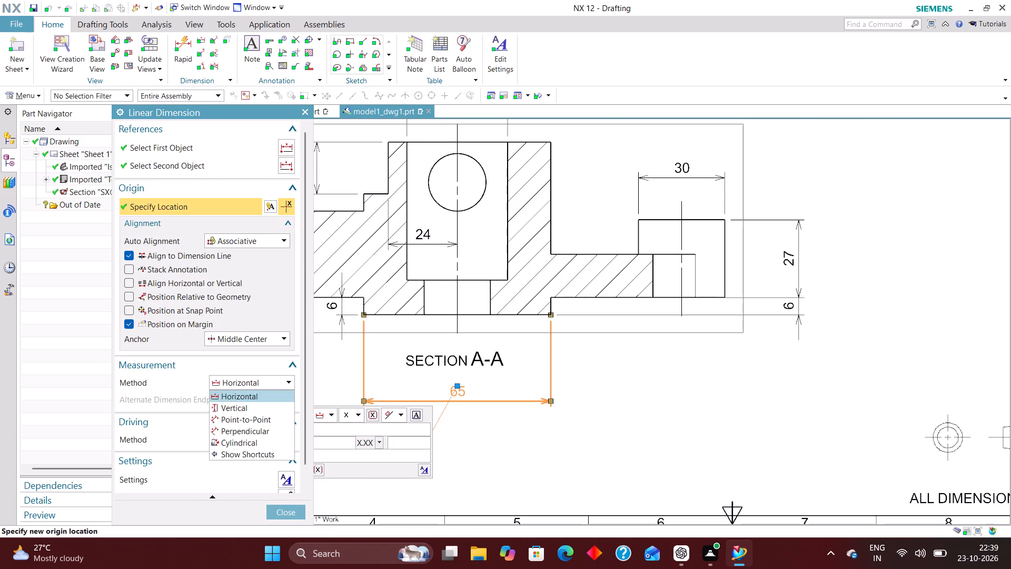
{"action": "left_click", "coordinate": [251, 439]}
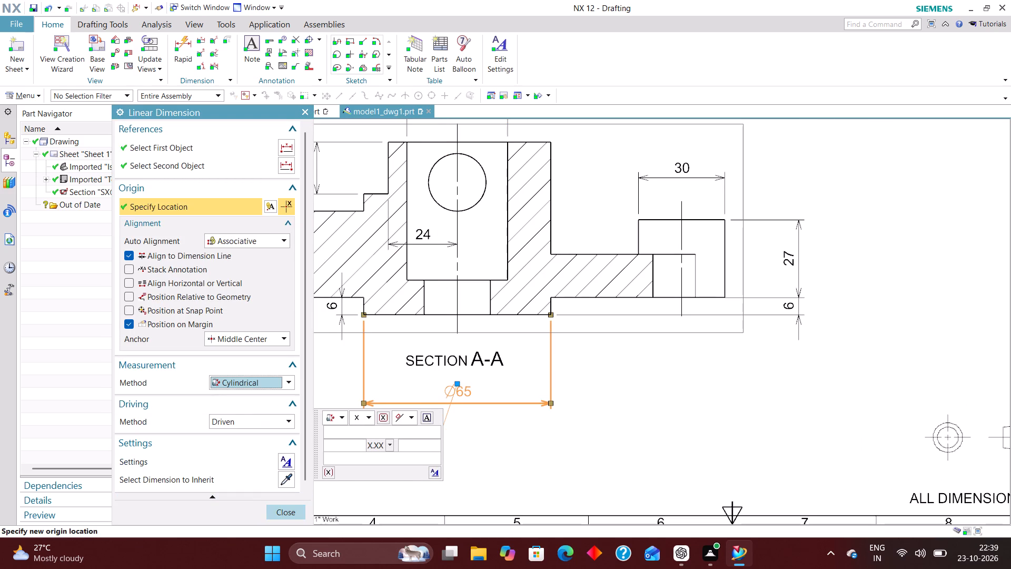
{"action": "left_click", "coordinate": [284, 507]}
Dimension the small bottom bore's width below section A-A and set its measurement method to Cylindrical.
{"action": "scroll", "coordinate": [470, 434], "scroll_direction": "down", "scroll_amount": 2}
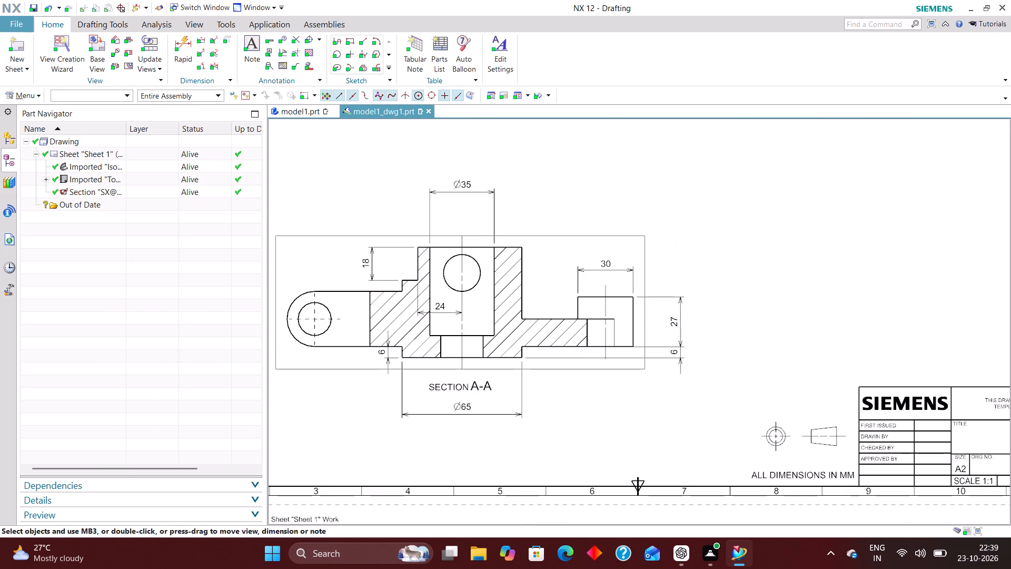
{"action": "scroll", "coordinate": [471, 369], "scroll_direction": "up", "scroll_amount": 3}
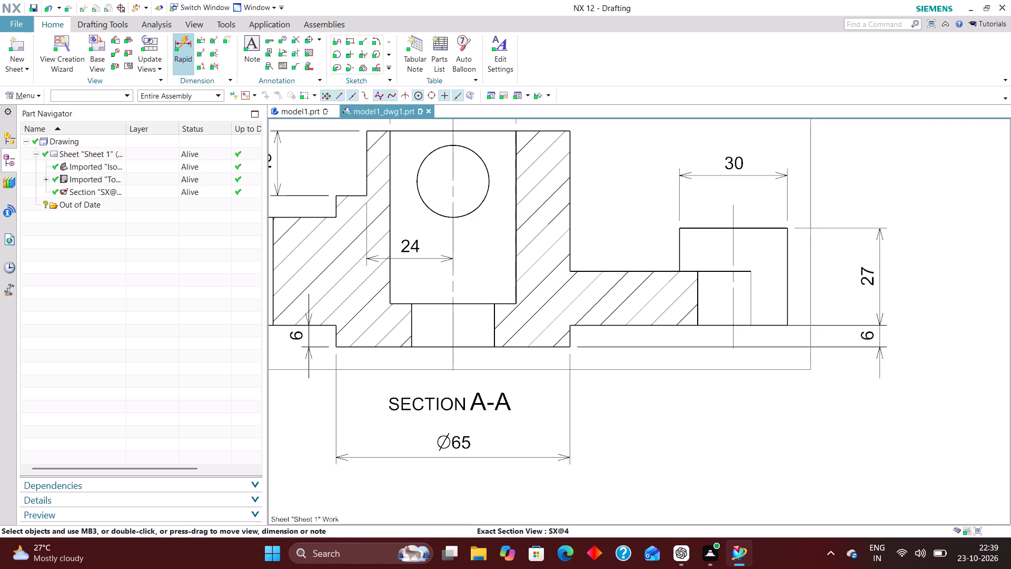
{"action": "left_click", "coordinate": [180, 43]}
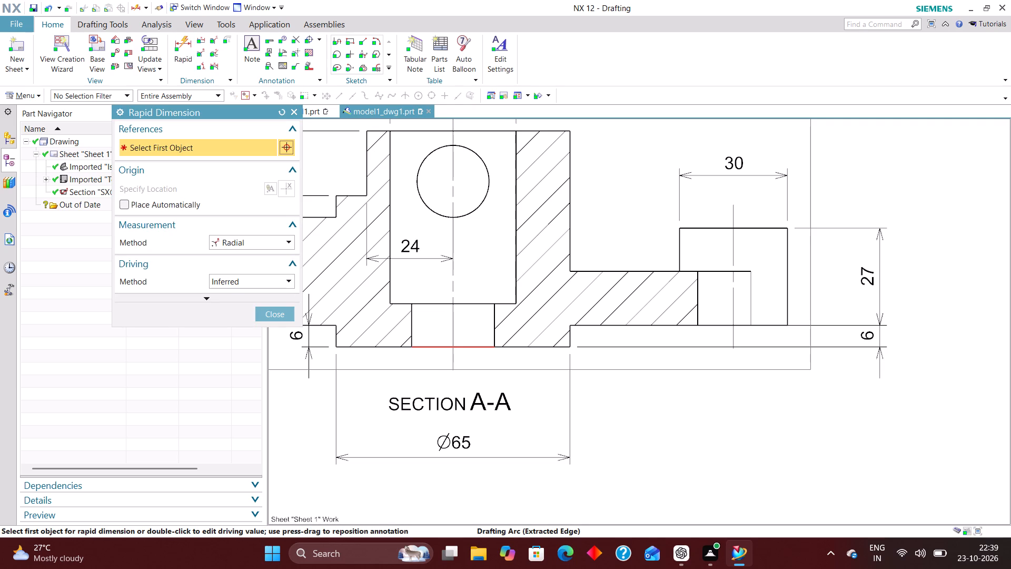
{"action": "left_click", "coordinate": [265, 244]}
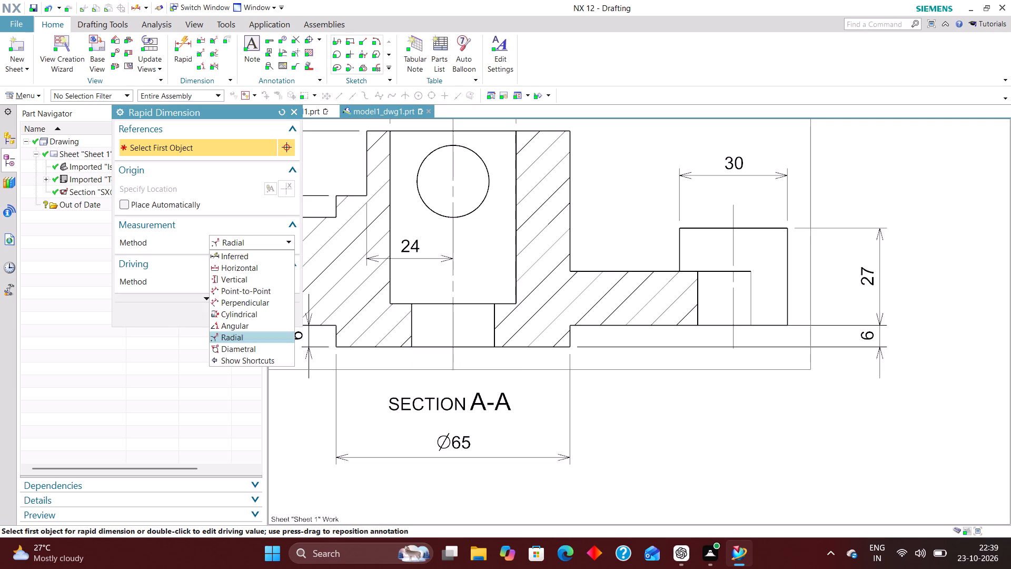
{"action": "left_click", "coordinate": [256, 258]}
{"action": "left_click", "coordinate": [411, 349]}
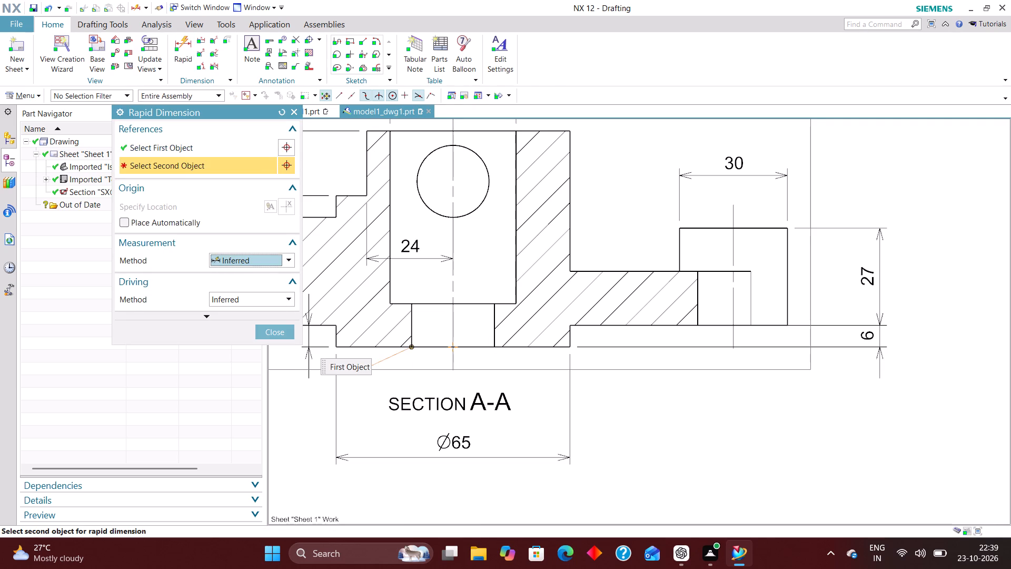
{"action": "left_click", "coordinate": [495, 346]}
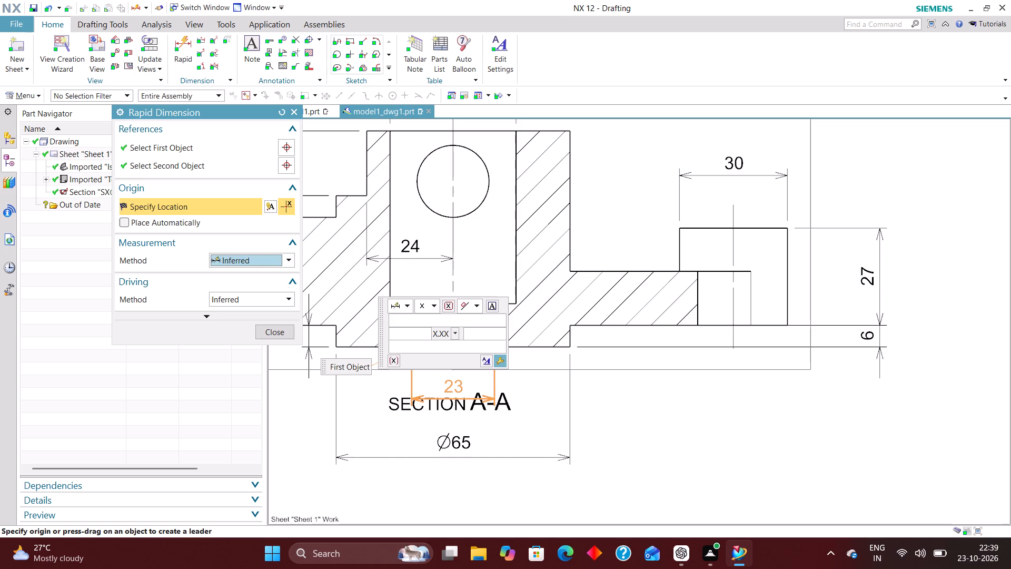
{"action": "left_click", "coordinate": [449, 386]}
{"action": "left_click", "coordinate": [279, 331]}
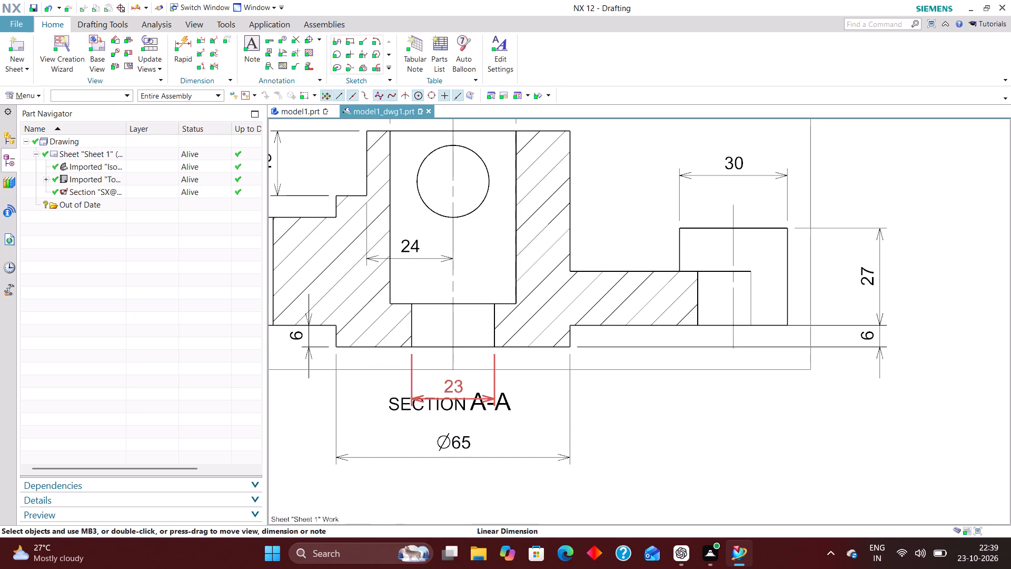
{"action": "double_click", "coordinate": [451, 386]}
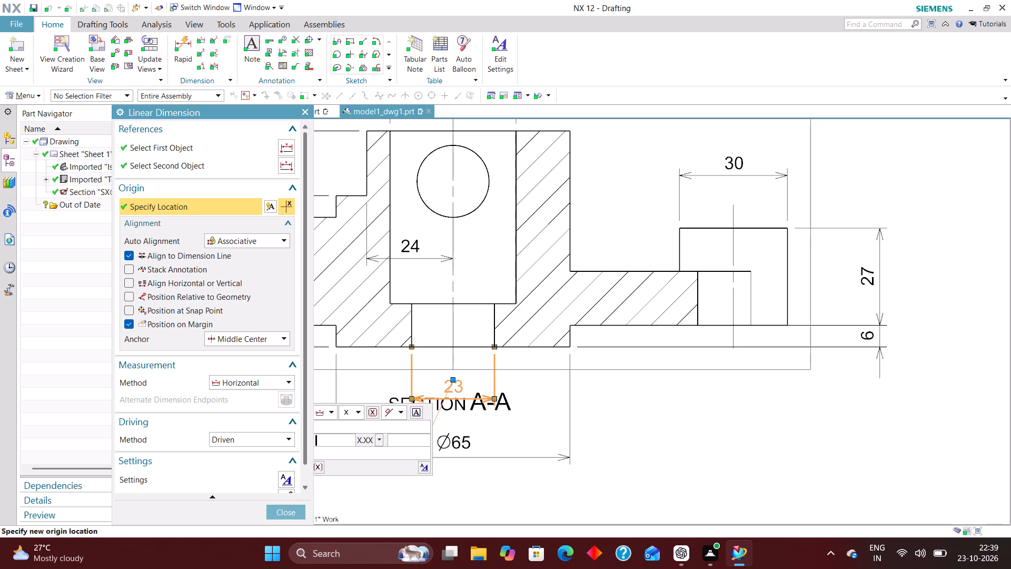
{"action": "left_click", "coordinate": [265, 385]}
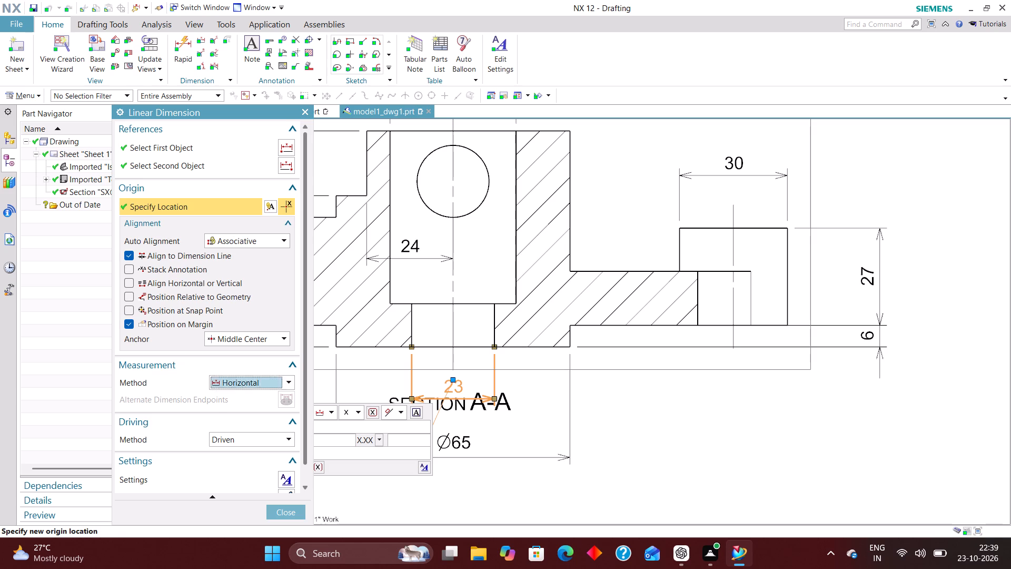
{"action": "left_click", "coordinate": [246, 443]}
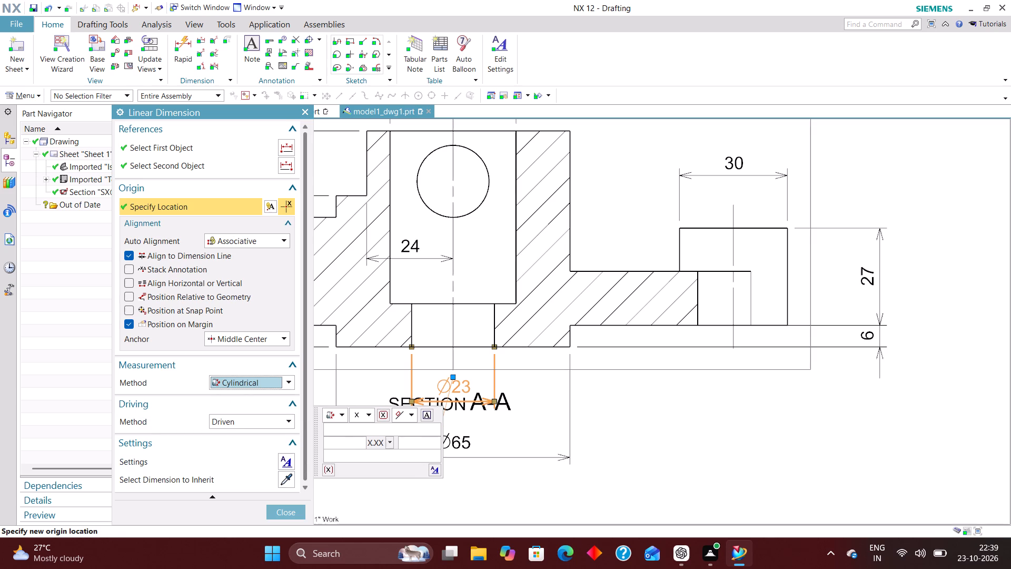
{"action": "left_click", "coordinate": [289, 511]}
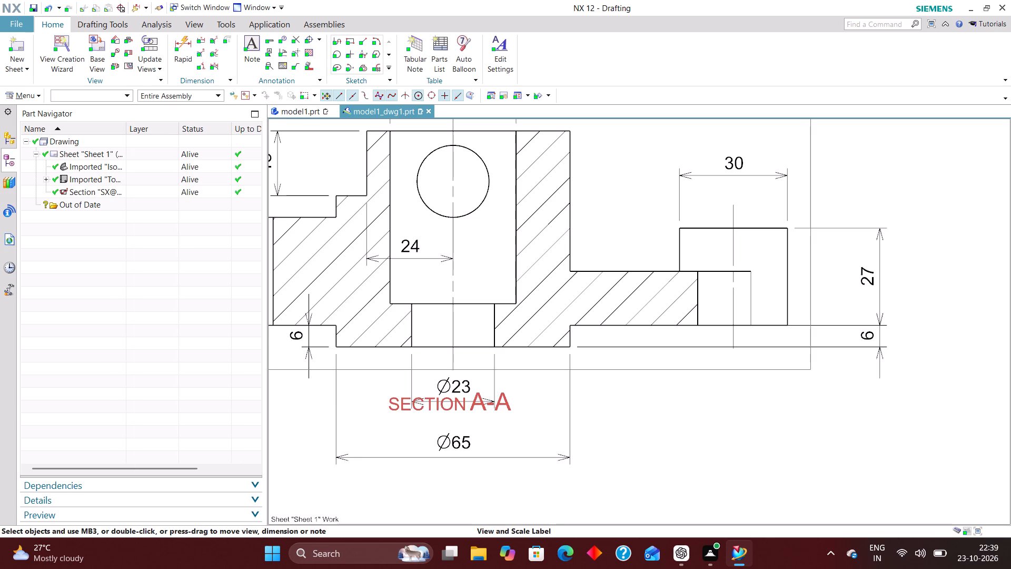
Move the SECTION A-A label beside the hub base dimensions, clear of the bottom bore dimension.
{"action": "left_click_drag", "start_coordinate": [462, 412], "coordinate": [644, 395]}
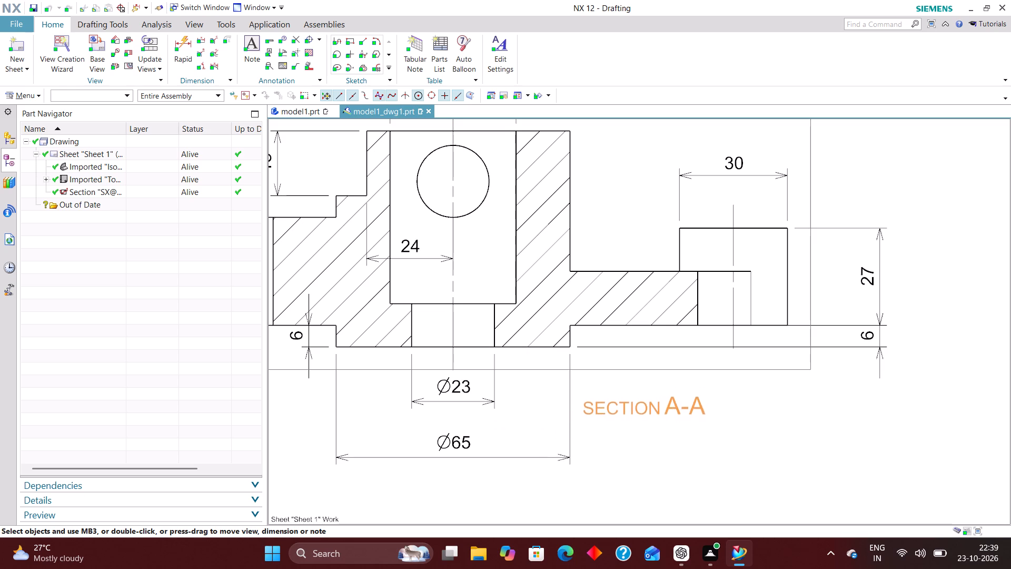
{"action": "left_click_drag", "start_coordinate": [644, 395], "coordinate": [649, 386]}
Add a diametral dimension to the lower boss's hole in the top view, placed outside the boss.
{"action": "scroll", "coordinate": [465, 453], "scroll_direction": "down", "scroll_amount": 4}
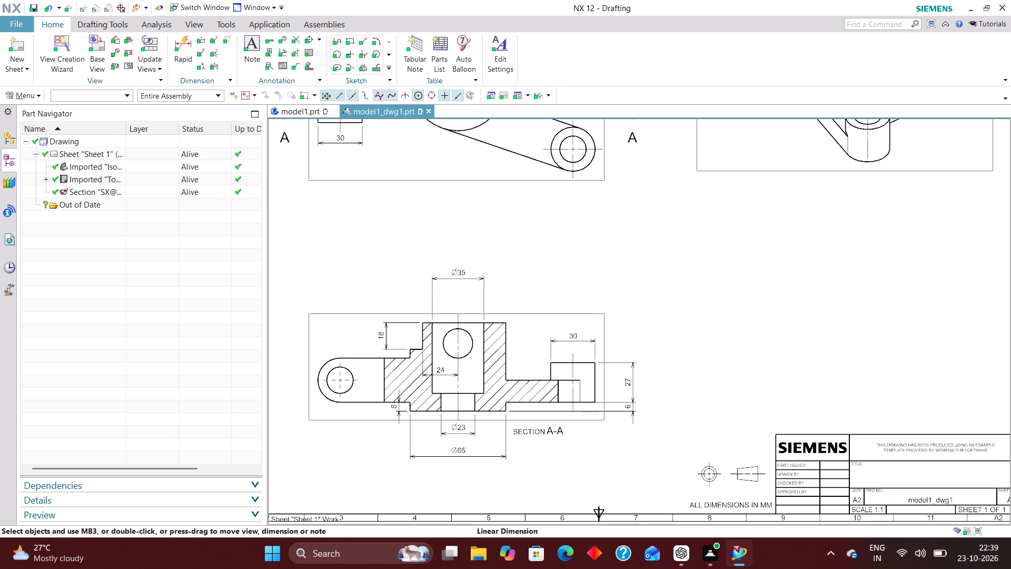
{"action": "scroll", "coordinate": [455, 301], "scroll_direction": "up", "scroll_amount": 2}
{"action": "scroll", "coordinate": [430, 417], "scroll_direction": "down", "scroll_amount": 2}
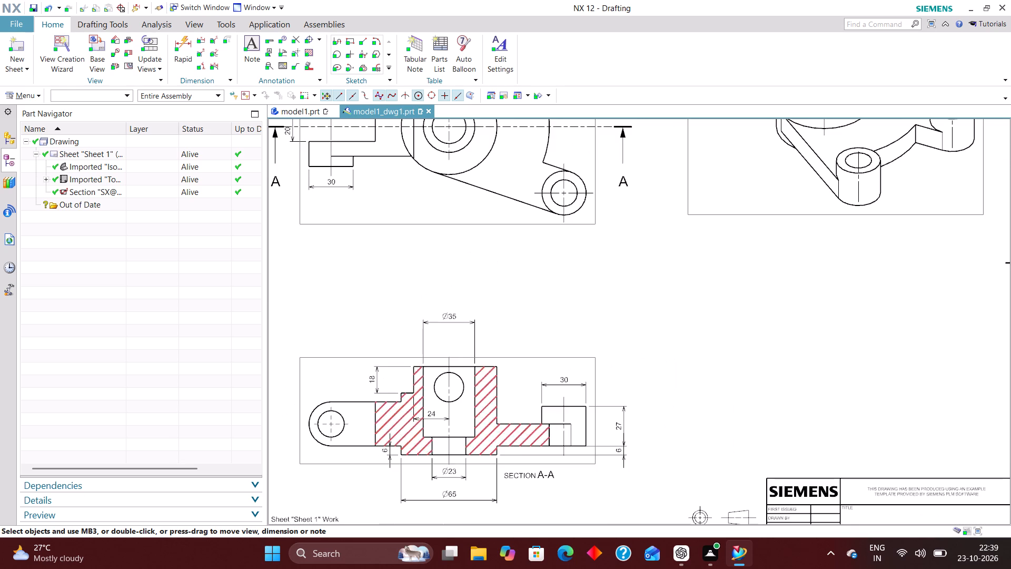
{"action": "scroll", "coordinate": [457, 397], "scroll_direction": "down", "scroll_amount": 3}
{"action": "scroll", "coordinate": [460, 456], "scroll_direction": "up", "scroll_amount": 3}
{"action": "scroll", "coordinate": [460, 457], "scroll_direction": "down", "scroll_amount": 3}
{"action": "scroll", "coordinate": [457, 312], "scroll_direction": "down", "scroll_amount": 1}
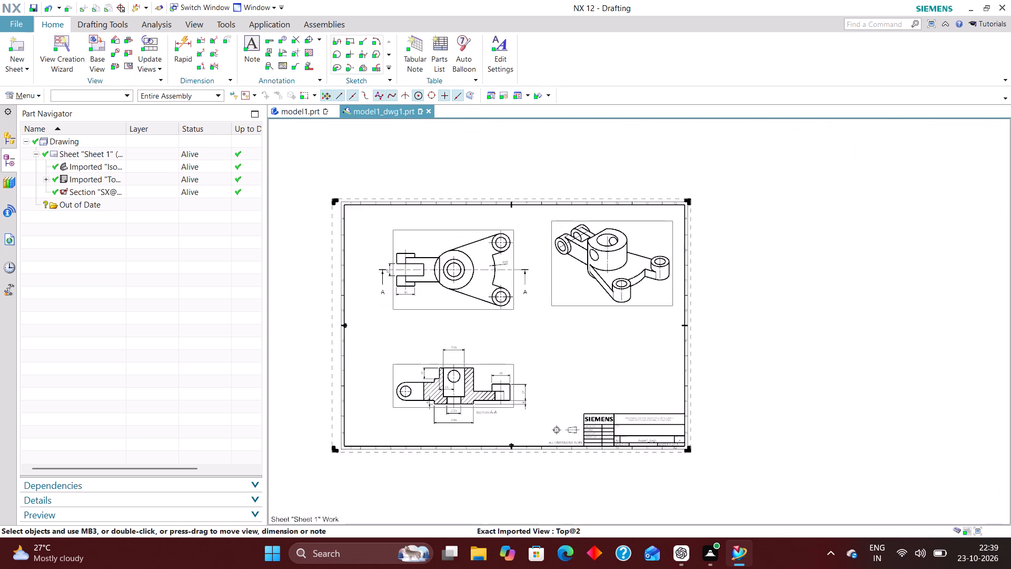
{"action": "scroll", "coordinate": [478, 252], "scroll_direction": "up", "scroll_amount": 4}
{"action": "left_click", "coordinate": [189, 44]}
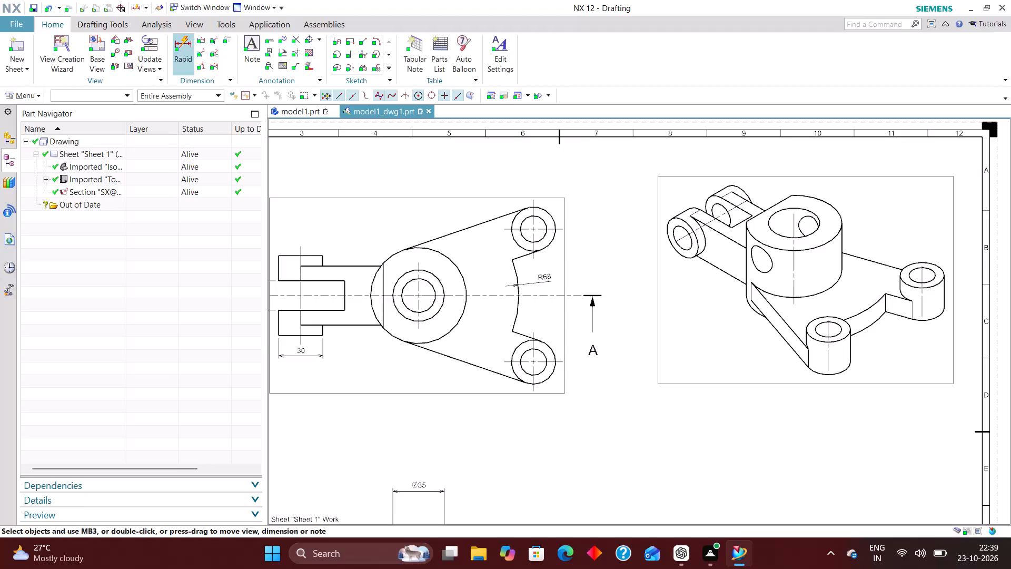
{"action": "left_click", "coordinate": [271, 258]}
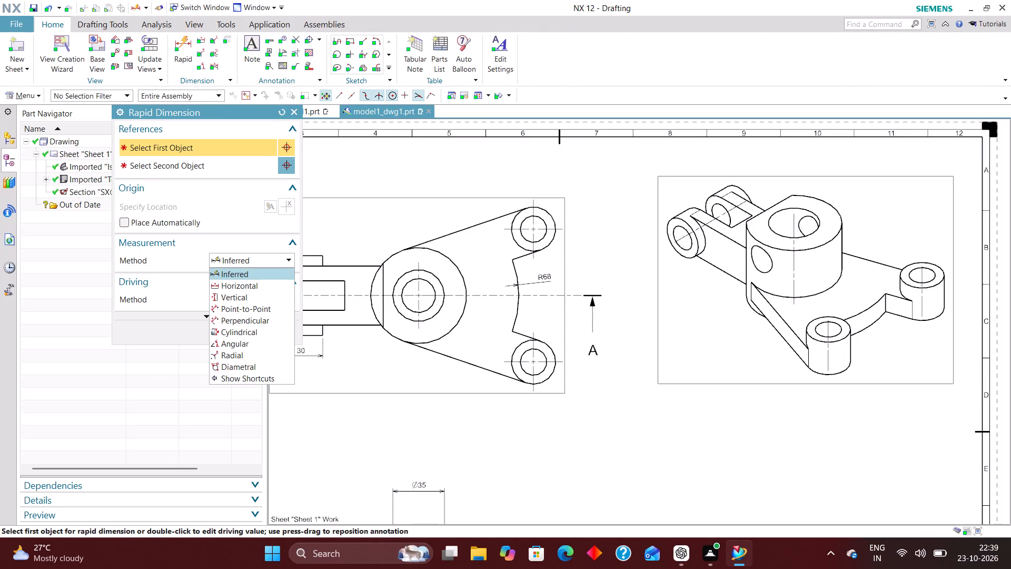
{"action": "left_click", "coordinate": [238, 367]}
{"action": "scroll", "coordinate": [543, 372], "scroll_direction": "up", "scroll_amount": 4}
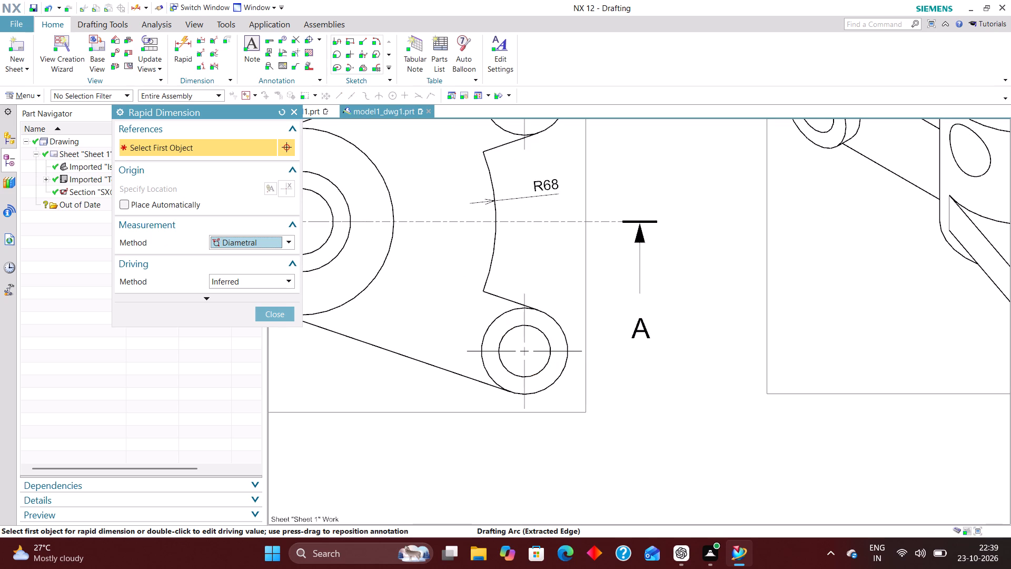
{"action": "scroll", "coordinate": [519, 362], "scroll_direction": "up", "scroll_amount": 2}
{"action": "left_click", "coordinate": [549, 379]}
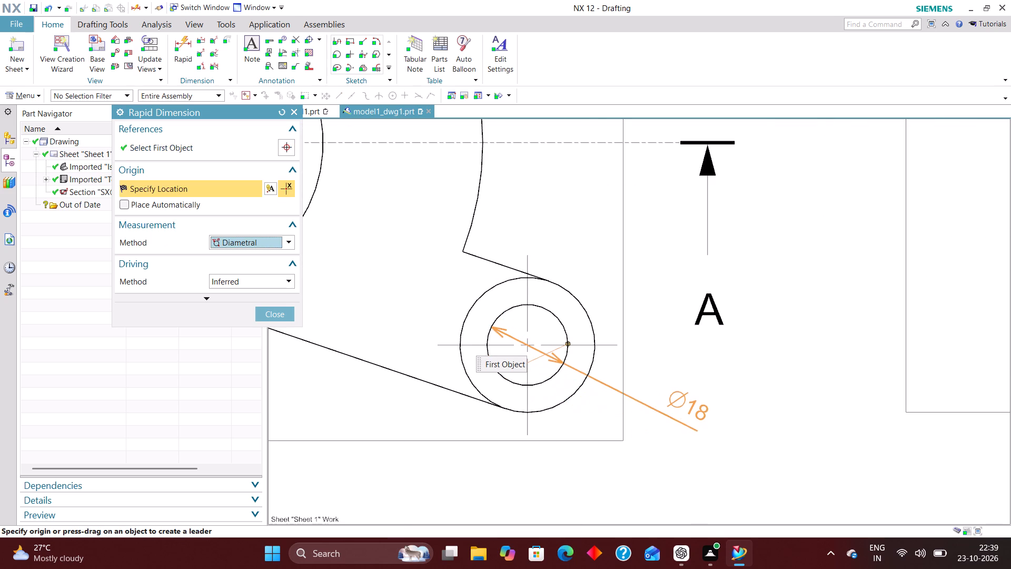
{"action": "left_click", "coordinate": [680, 397]}
Add a diametral dimension to the fork end's pin hole in section A-A, placed below the rounded end.
{"action": "scroll", "coordinate": [777, 397], "scroll_direction": "down", "scroll_amount": 12}
{"action": "scroll", "coordinate": [570, 364], "scroll_direction": "down", "scroll_amount": 2}
{"action": "scroll", "coordinate": [582, 499], "scroll_direction": "up", "scroll_amount": 6}
{"action": "left_click", "coordinate": [571, 385]}
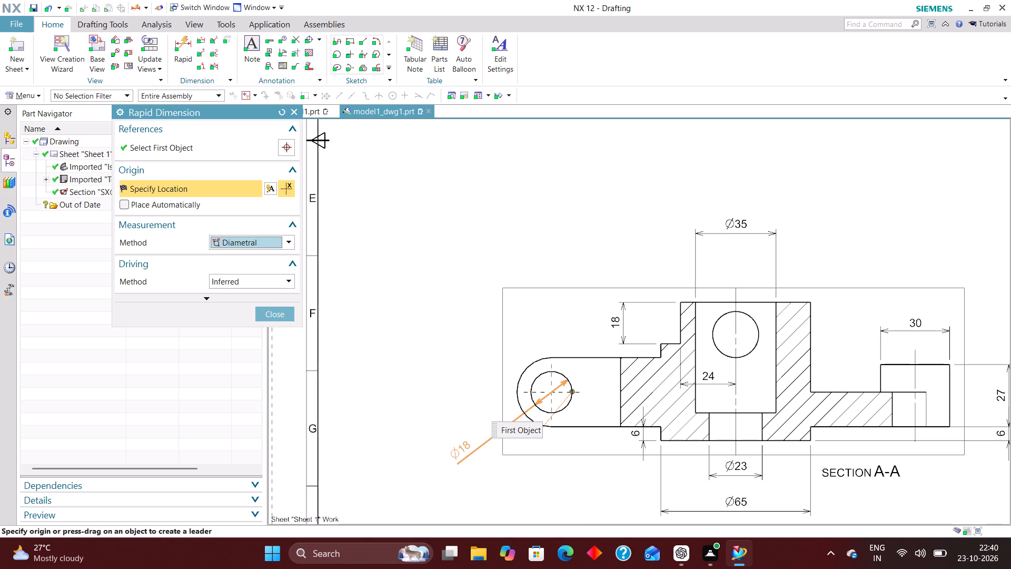
{"action": "left_click", "coordinate": [484, 457]}
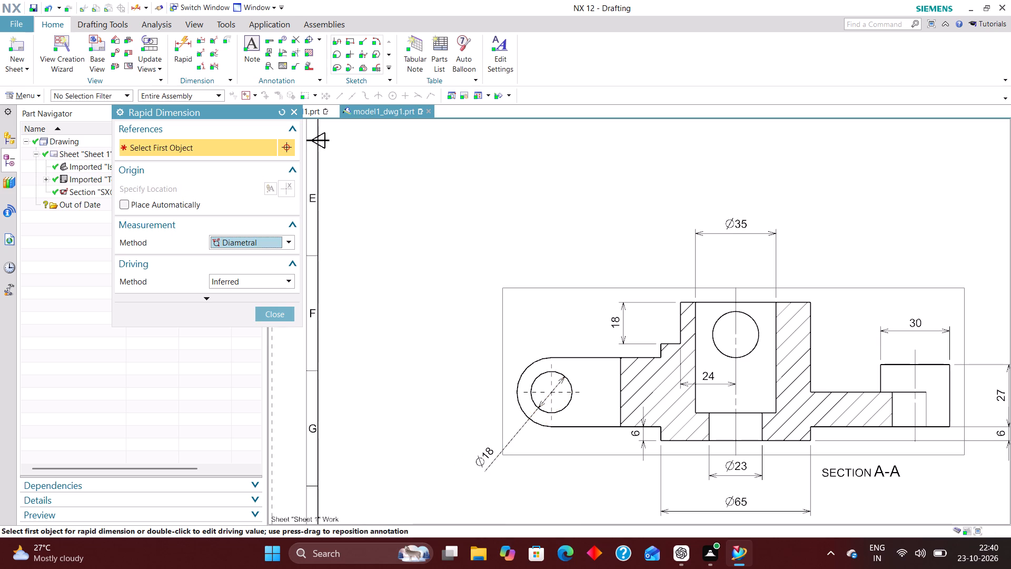
Add a radial dimension to the rounded outer arc of the fork end in section A-A.
{"action": "left_click", "coordinate": [290, 238]}
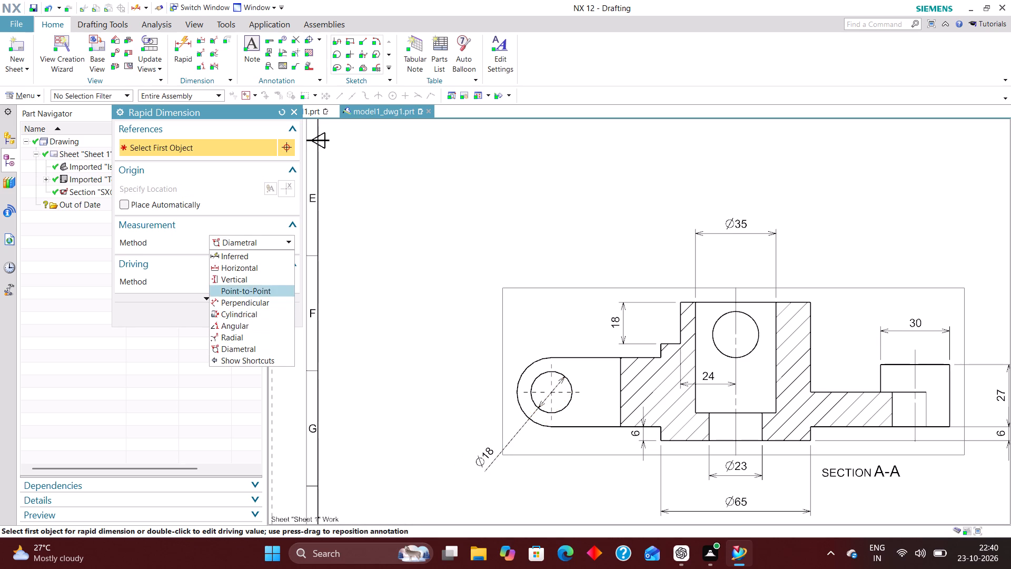
{"action": "left_click", "coordinate": [243, 336]}
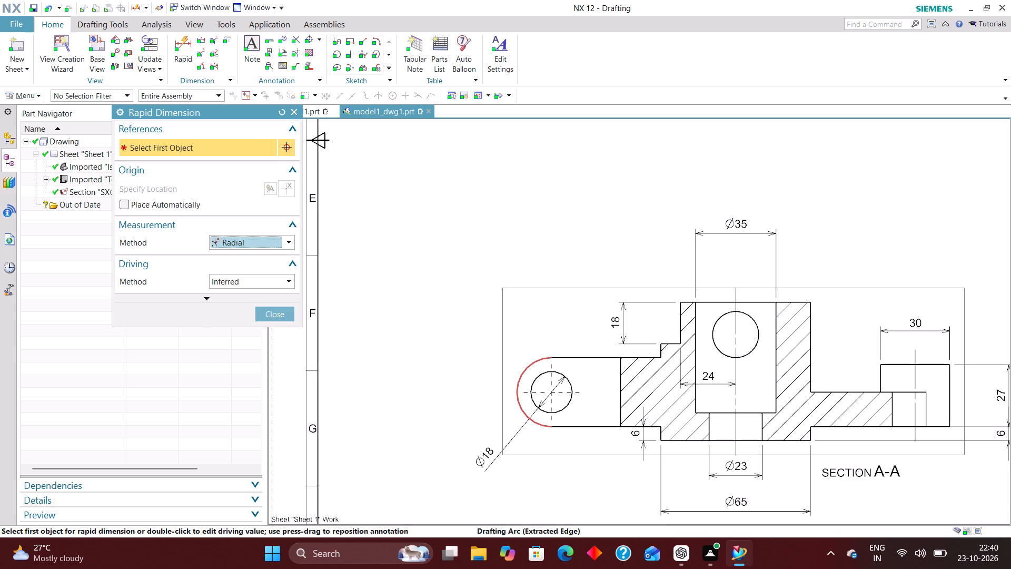
{"action": "left_click", "coordinate": [521, 372]}
{"action": "left_click", "coordinate": [485, 368]}
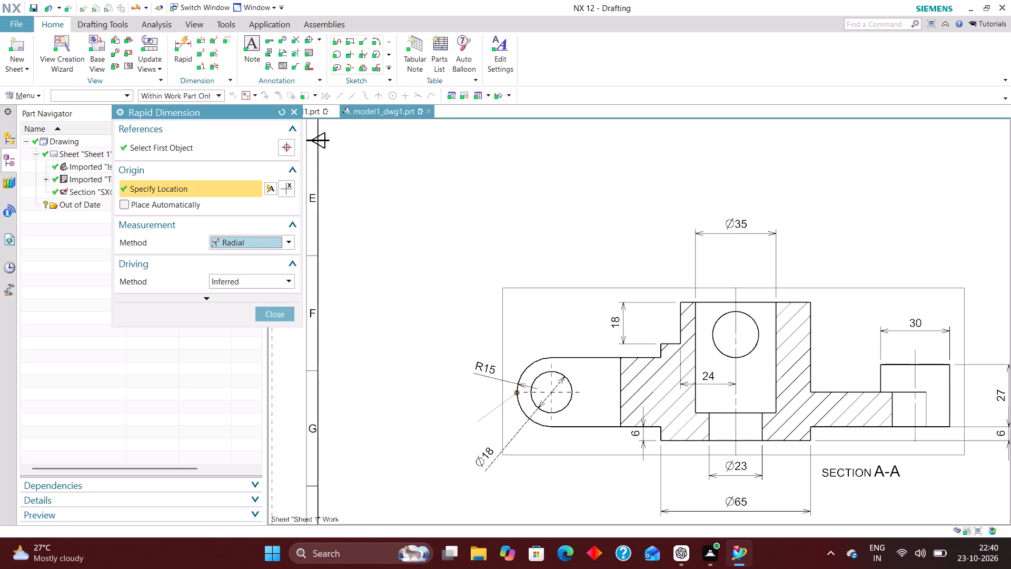
Add a radial dimension to the upper boss's outer circle in the top view, placed outside the boss.
{"action": "scroll", "coordinate": [384, 401], "scroll_direction": "down", "scroll_amount": 5}
{"action": "scroll", "coordinate": [559, 212], "scroll_direction": "up", "scroll_amount": 6}
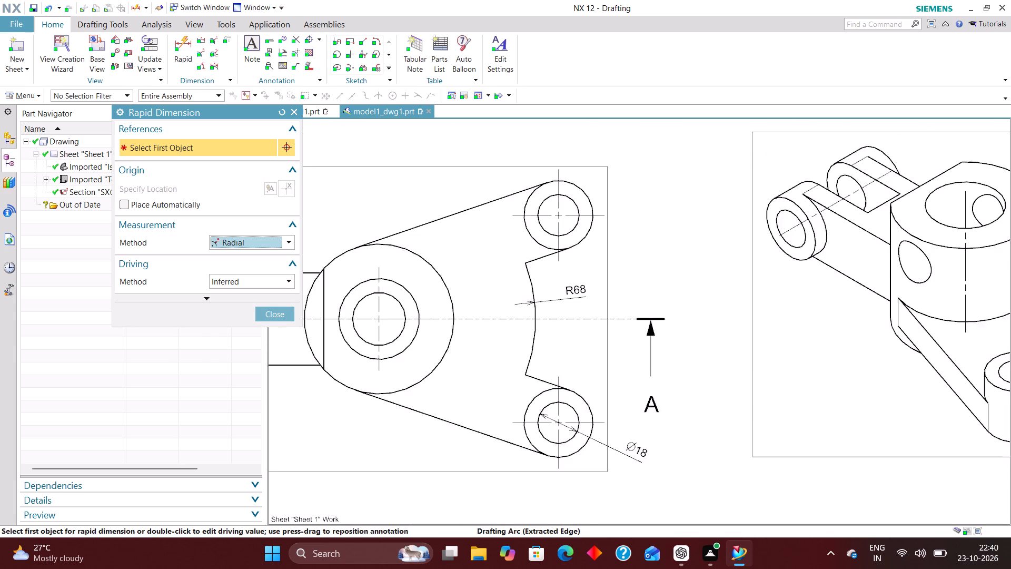
{"action": "left_click", "coordinate": [596, 201]}
{"action": "left_click", "coordinate": [645, 165]}
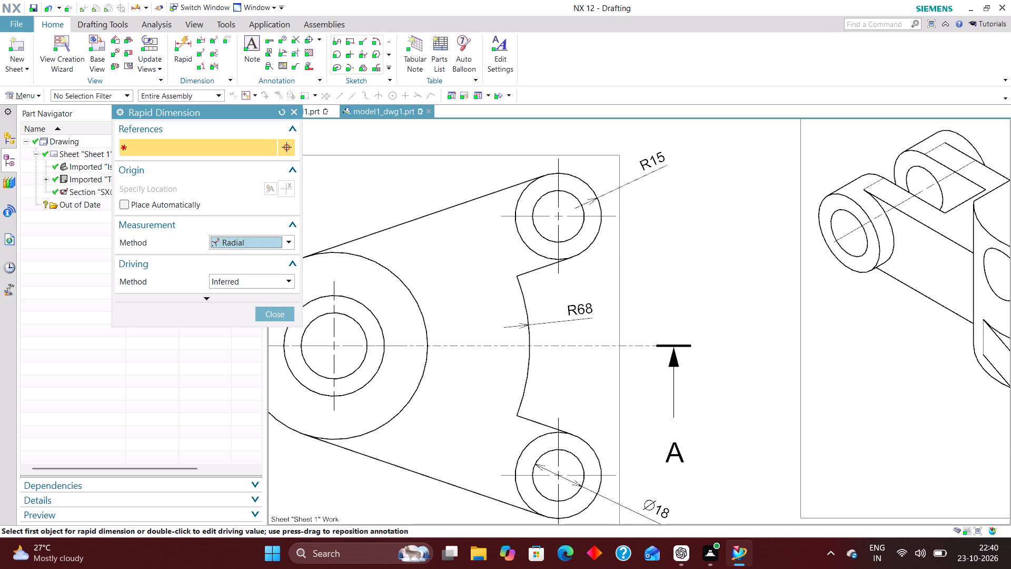
{"action": "scroll", "coordinate": [647, 238], "scroll_direction": "down", "scroll_amount": 5}
{"action": "scroll", "coordinate": [644, 241], "scroll_direction": "up", "scroll_amount": 2}
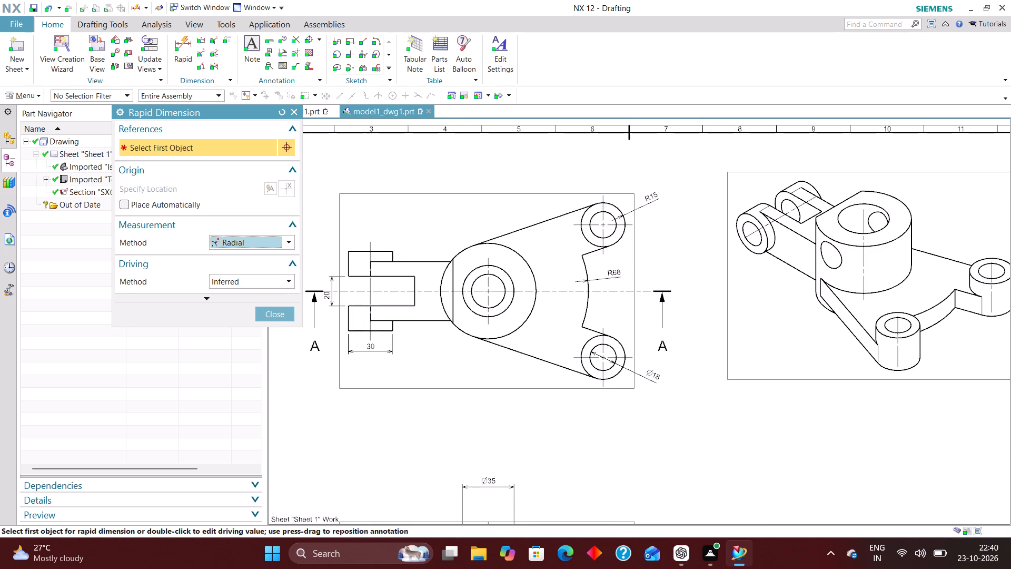
{"action": "left_click", "coordinate": [271, 310]}
Change the upper boss's outer circle dimension in the top view from radial to diametral.
{"action": "double_click", "coordinate": [655, 157]}
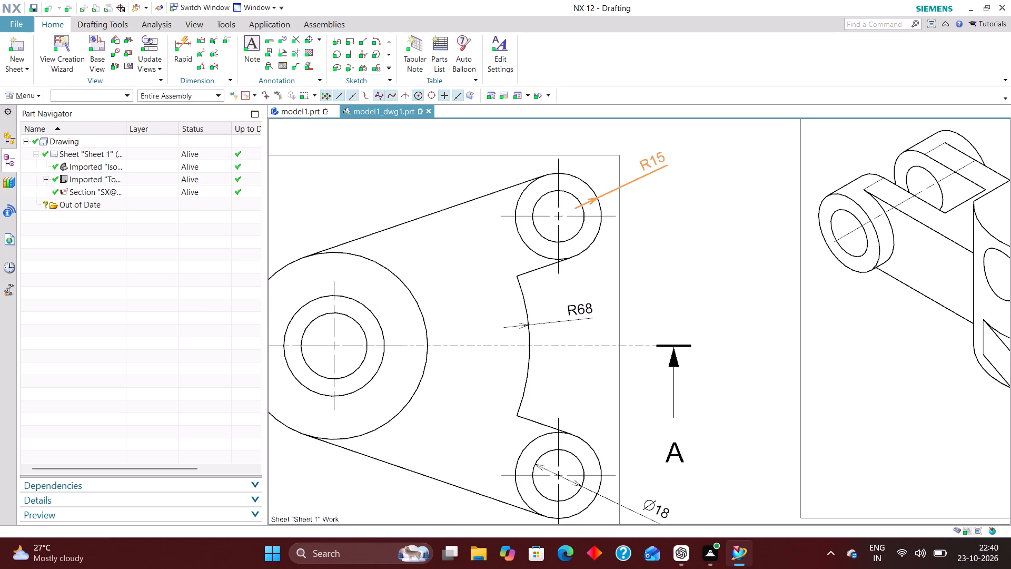
{"action": "left_click", "coordinate": [259, 223]}
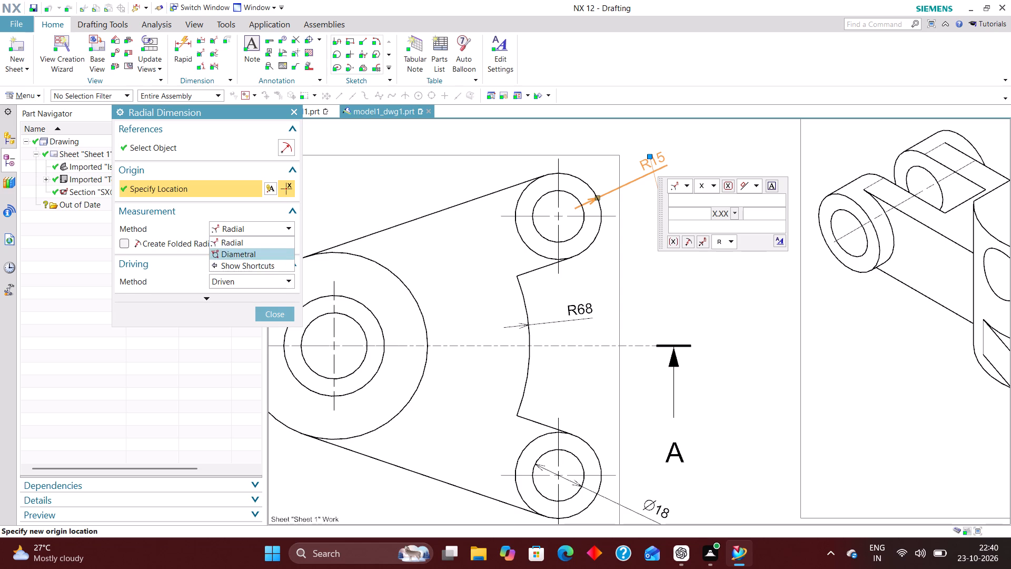
{"action": "left_click", "coordinate": [247, 252]}
{"action": "left_click", "coordinate": [276, 305]}
Change the horizontal dimension below the fork end in the top view to the Cylindrical measurement method.
{"action": "scroll", "coordinate": [648, 234], "scroll_direction": "down", "scroll_amount": 4}
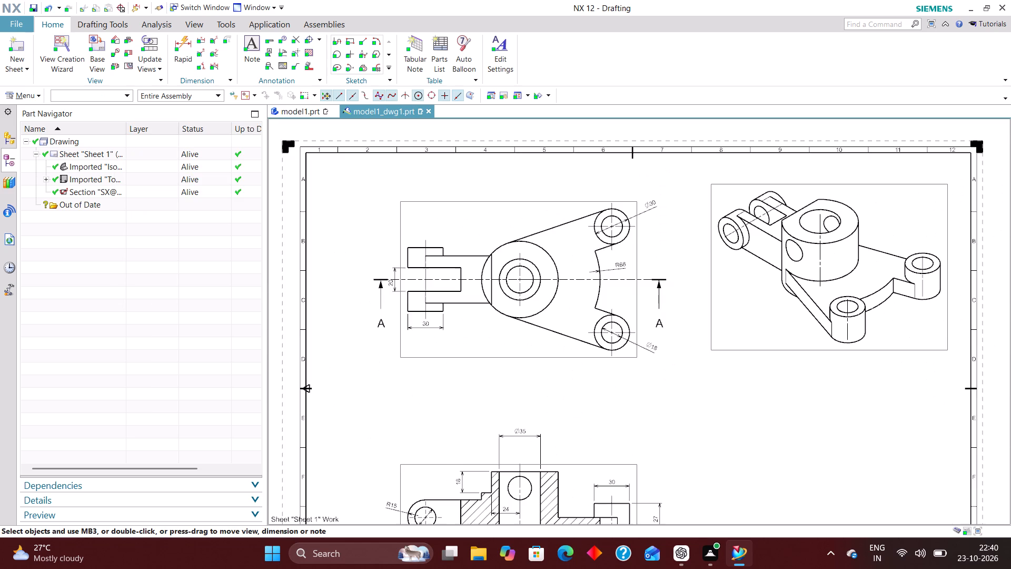
{"action": "scroll", "coordinate": [429, 323], "scroll_direction": "up", "scroll_amount": 3}
{"action": "scroll", "coordinate": [465, 287], "scroll_direction": "down", "scroll_amount": 1}
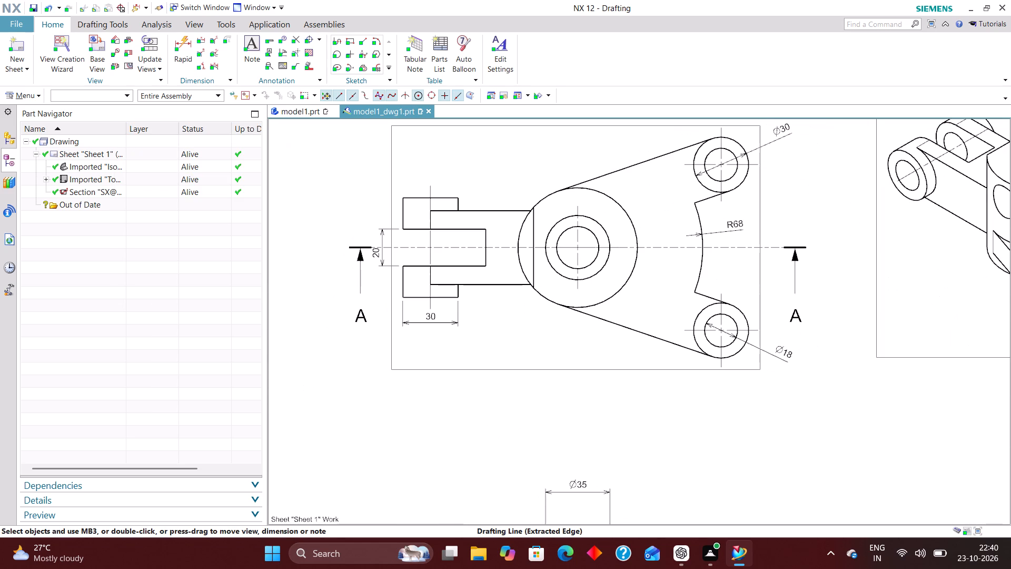
{"action": "double_click", "coordinate": [432, 325]}
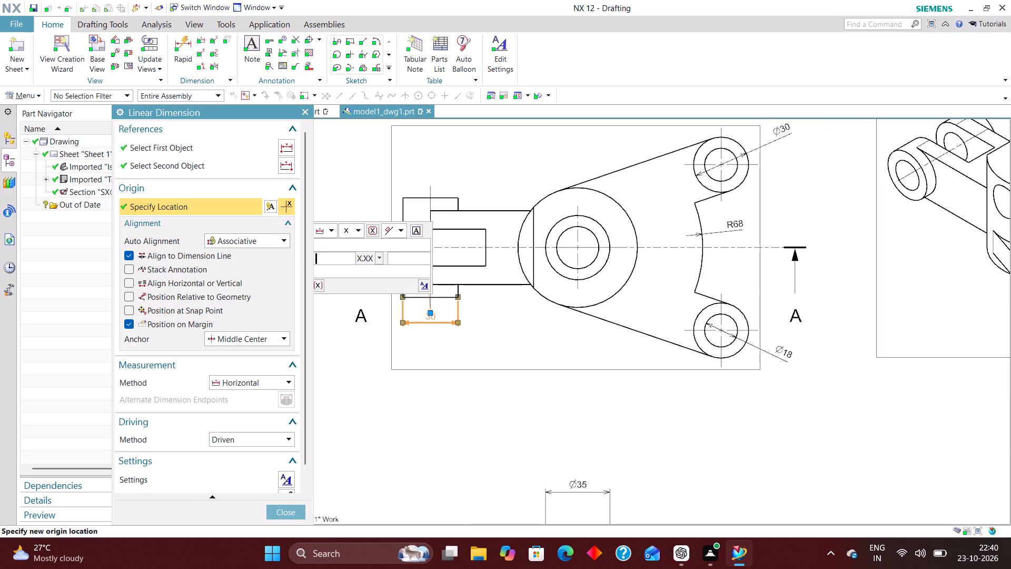
{"action": "left_click", "coordinate": [272, 385]}
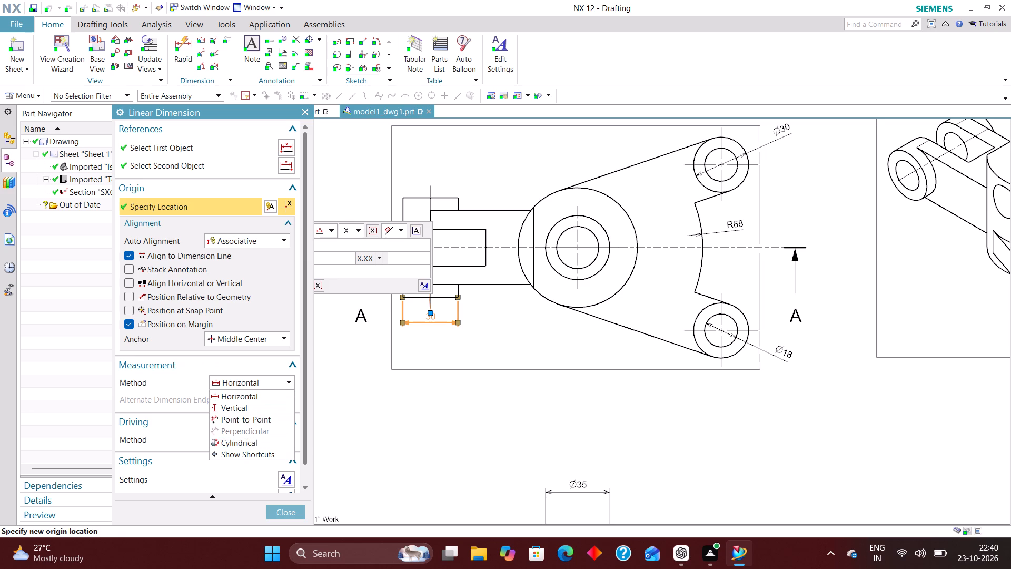
{"action": "left_click", "coordinate": [252, 445]}
{"action": "left_click", "coordinate": [293, 512]}
Change the radial dimension on the fork end's rounded outer arc in section A-A to diametral.
{"action": "scroll", "coordinate": [449, 291], "scroll_direction": "down", "scroll_amount": 3}
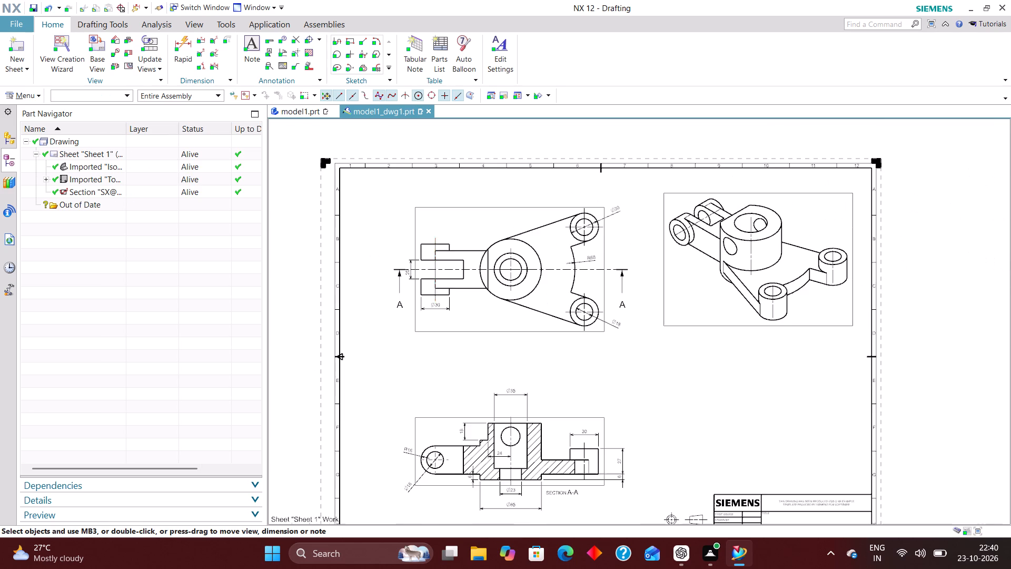
{"action": "scroll", "coordinate": [419, 474], "scroll_direction": "up", "scroll_amount": 6}
{"action": "scroll", "coordinate": [394, 424], "scroll_direction": "down", "scroll_amount": 1}
{"action": "double_click", "coordinate": [390, 396]}
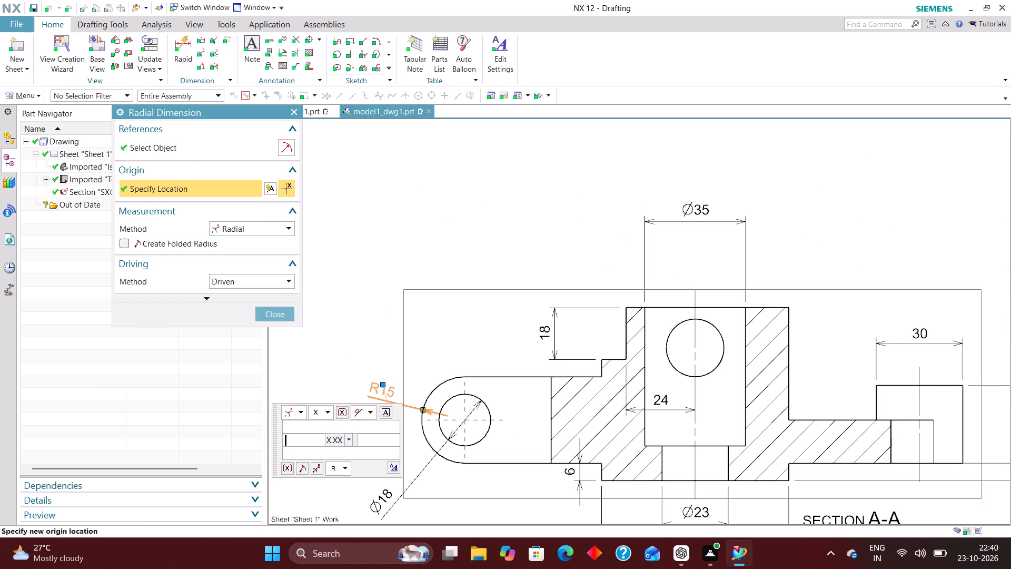
{"action": "left_click", "coordinate": [272, 229]}
{"action": "left_click", "coordinate": [256, 259]}
{"action": "left_click", "coordinate": [284, 301]}
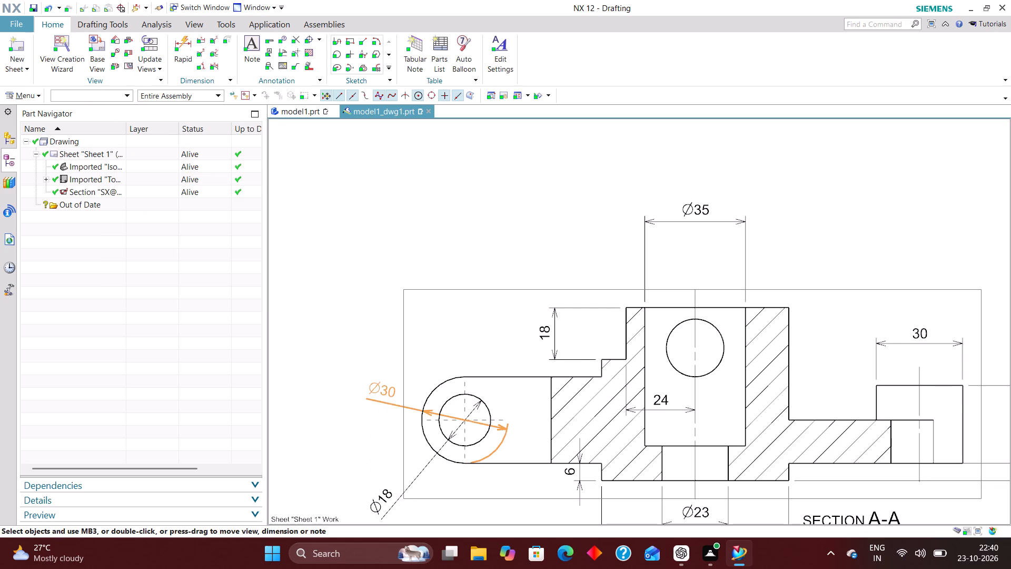
Add an inferred dimension for the arm's width between its two outer edges in the top view, placed beside the central boss.
{"action": "scroll", "coordinate": [416, 335], "scroll_direction": "down", "scroll_amount": 1}
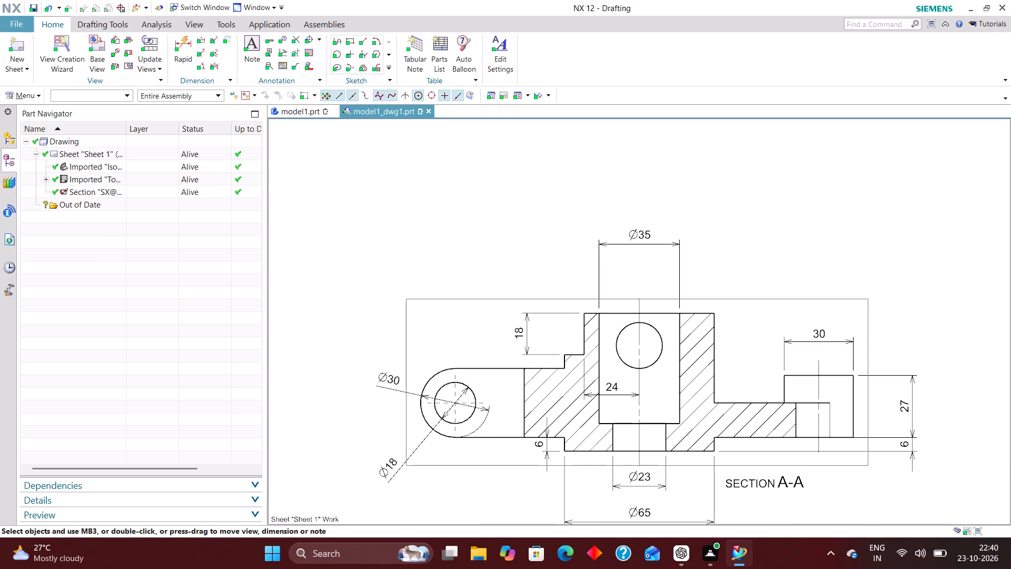
{"action": "scroll", "coordinate": [458, 334], "scroll_direction": "down", "scroll_amount": 1}
{"action": "scroll", "coordinate": [540, 358], "scroll_direction": "down", "scroll_amount": 2}
{"action": "scroll", "coordinate": [542, 307], "scroll_direction": "down", "scroll_amount": 3}
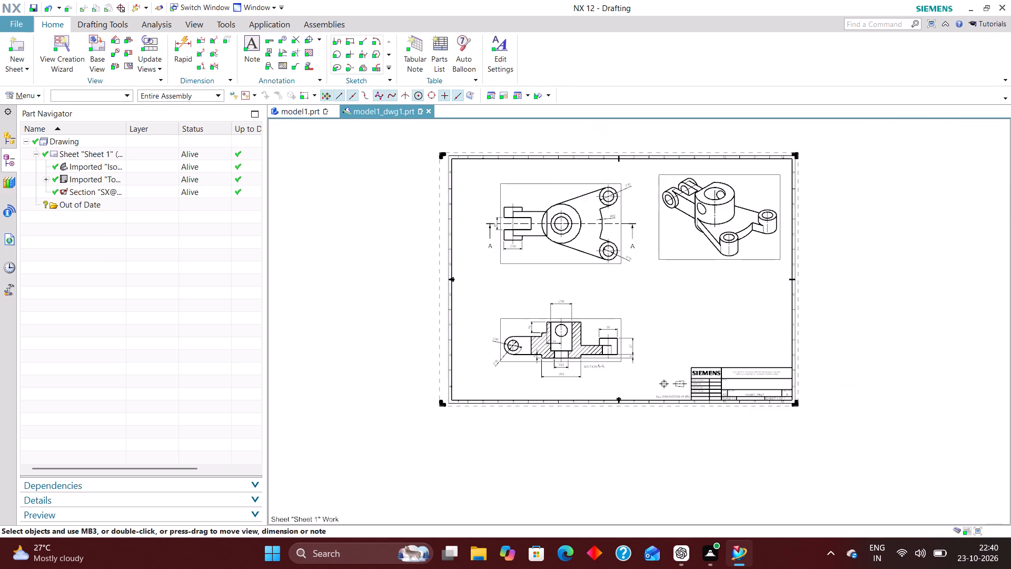
{"action": "scroll", "coordinate": [549, 195], "scroll_direction": "up", "scroll_amount": 5}
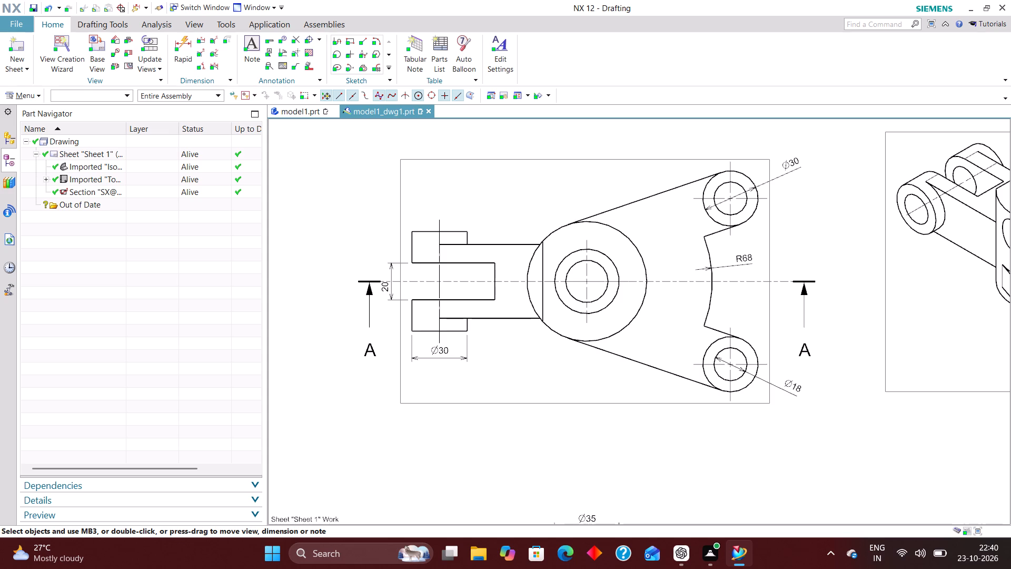
{"action": "scroll", "coordinate": [517, 305], "scroll_direction": "up", "scroll_amount": 1}
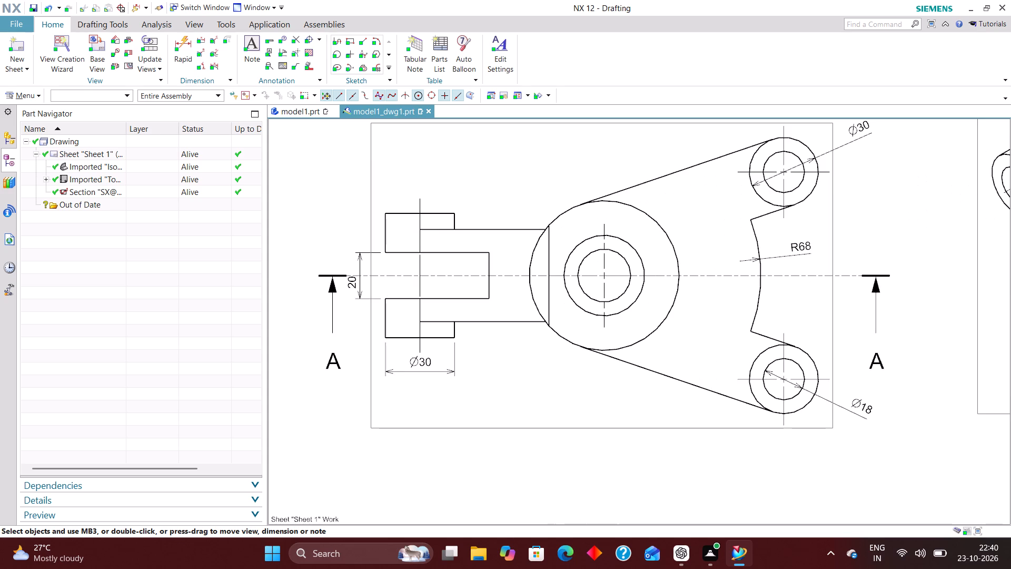
{"action": "left_click", "coordinate": [189, 41]}
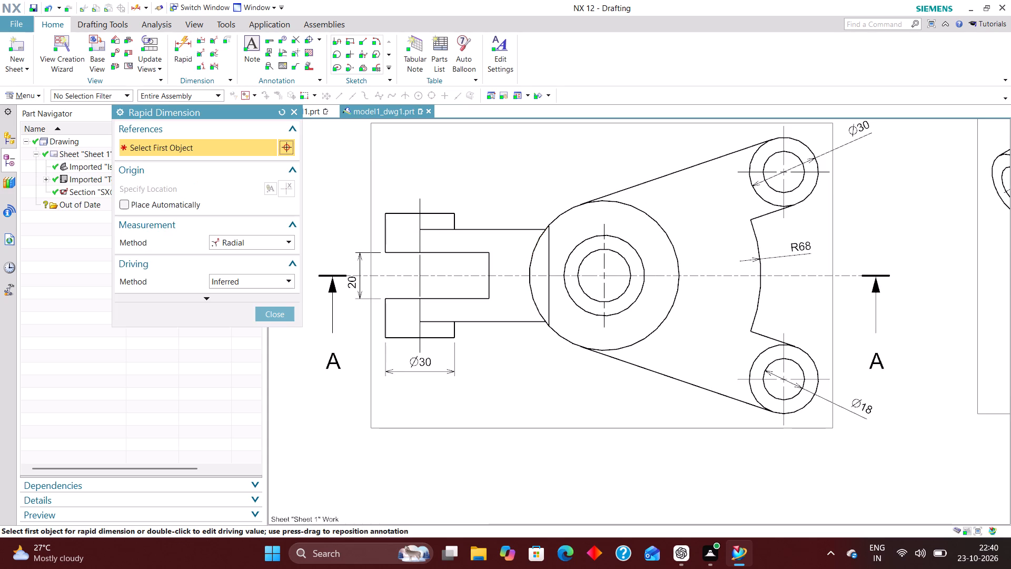
{"action": "left_click", "coordinate": [280, 245]}
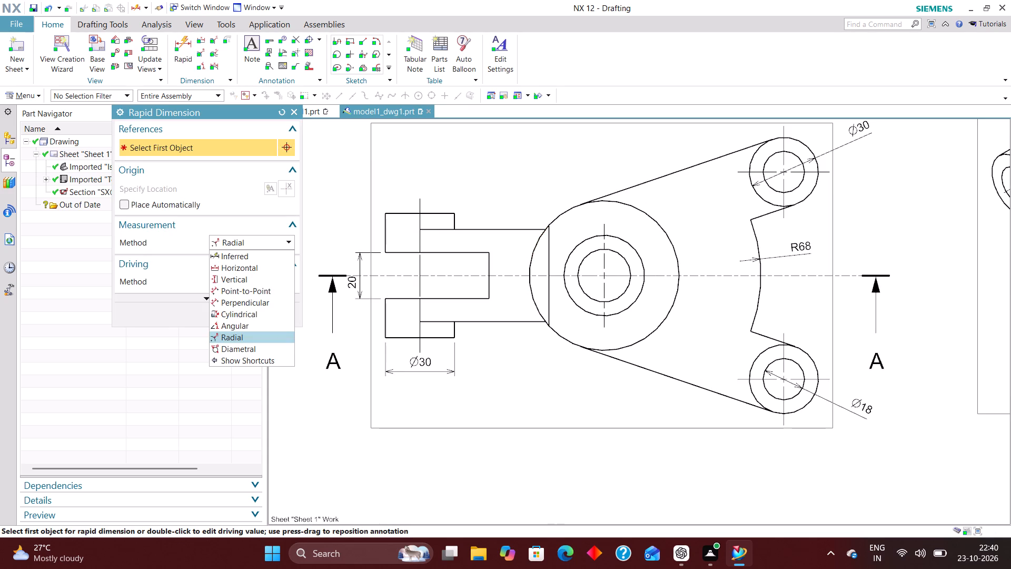
{"action": "left_click", "coordinate": [266, 257]}
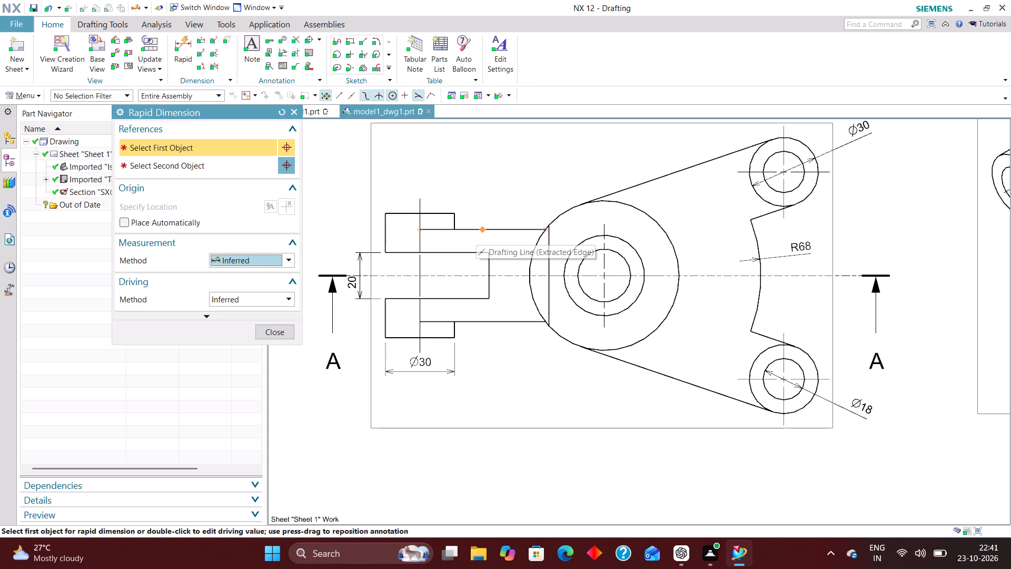
{"action": "left_click", "coordinate": [481, 229]}
{"action": "left_click", "coordinate": [484, 323]}
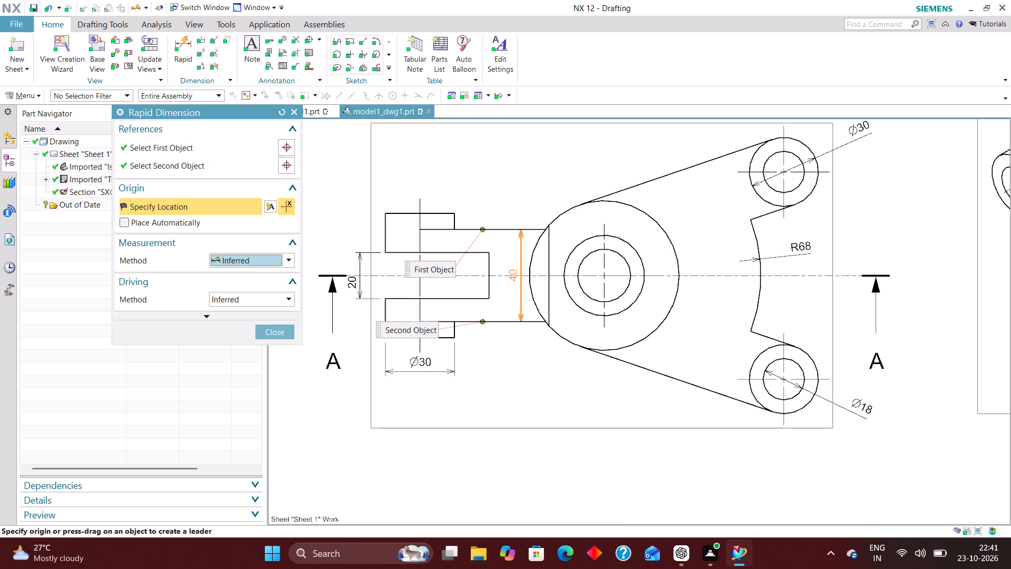
{"action": "left_click", "coordinate": [511, 275]}
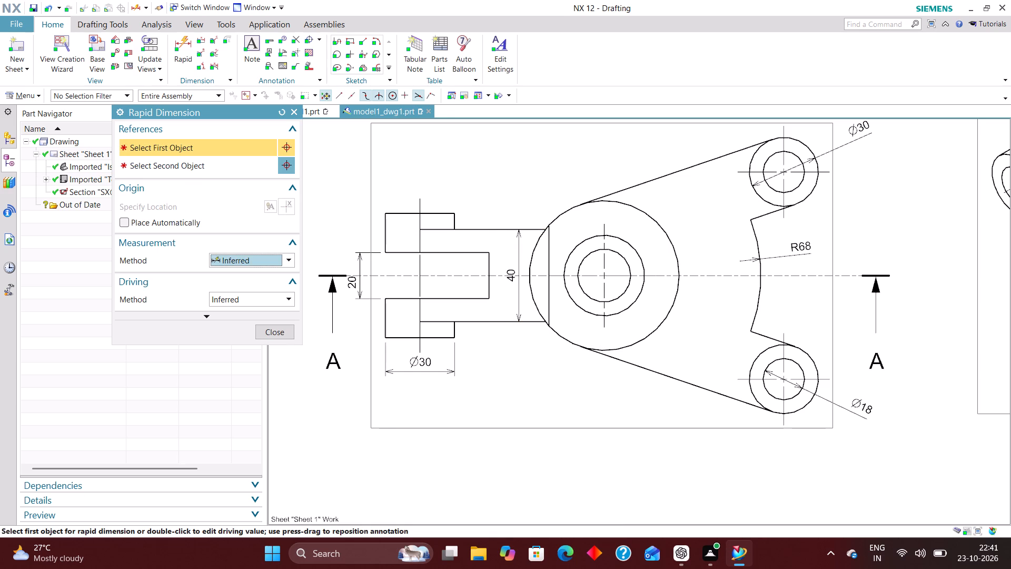
Dimension the fork slot's width in the top view, placing the dimension inside the slot.
{"action": "left_click", "coordinate": [455, 254]}
{"action": "left_click", "coordinate": [457, 297]}
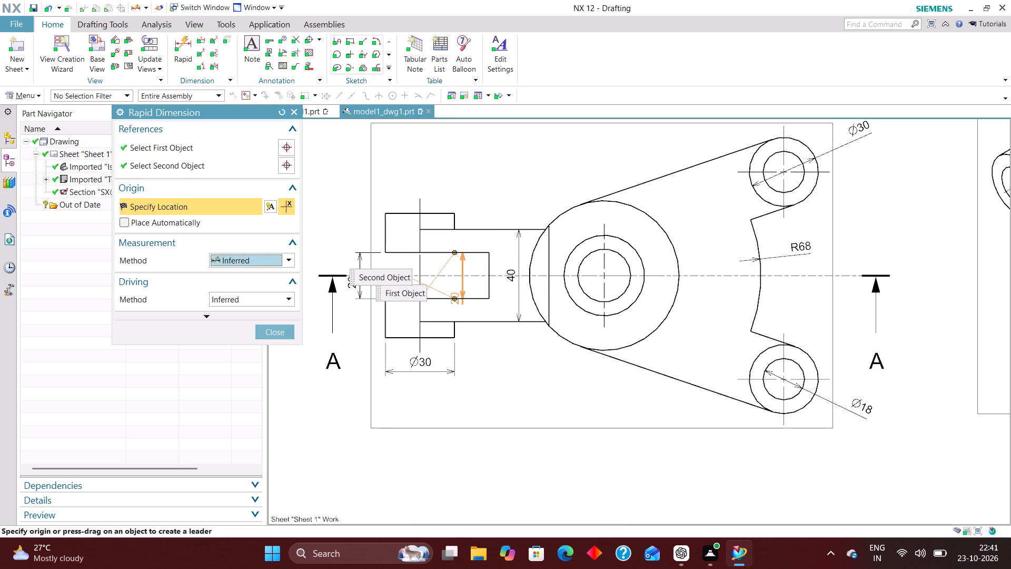
{"action": "left_click", "coordinate": [454, 280]}
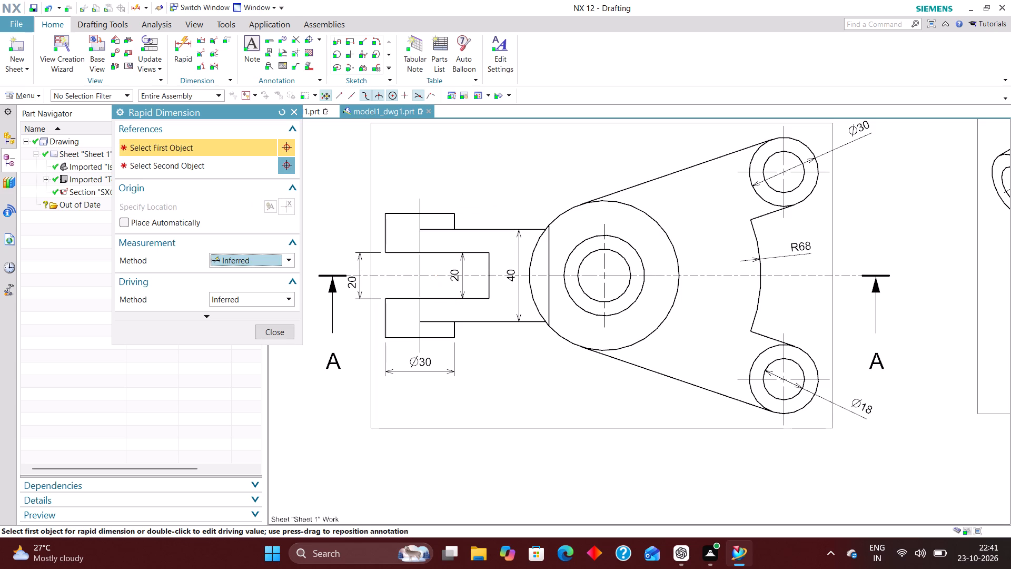
Dimension the fork end's overall width between its outer corners in the top view, placed outside beyond the section arrow.
{"action": "scroll", "coordinate": [518, 294], "scroll_direction": "down", "scroll_amount": 2}
{"action": "scroll", "coordinate": [441, 336], "scroll_direction": "up", "scroll_amount": 3}
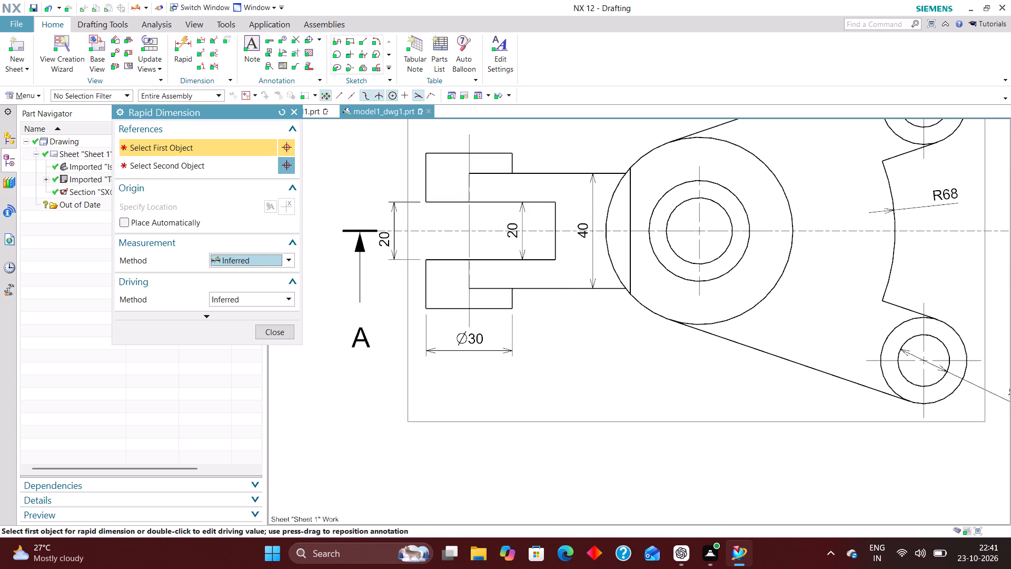
{"action": "left_click", "coordinate": [425, 308]}
{"action": "left_click", "coordinate": [425, 152]}
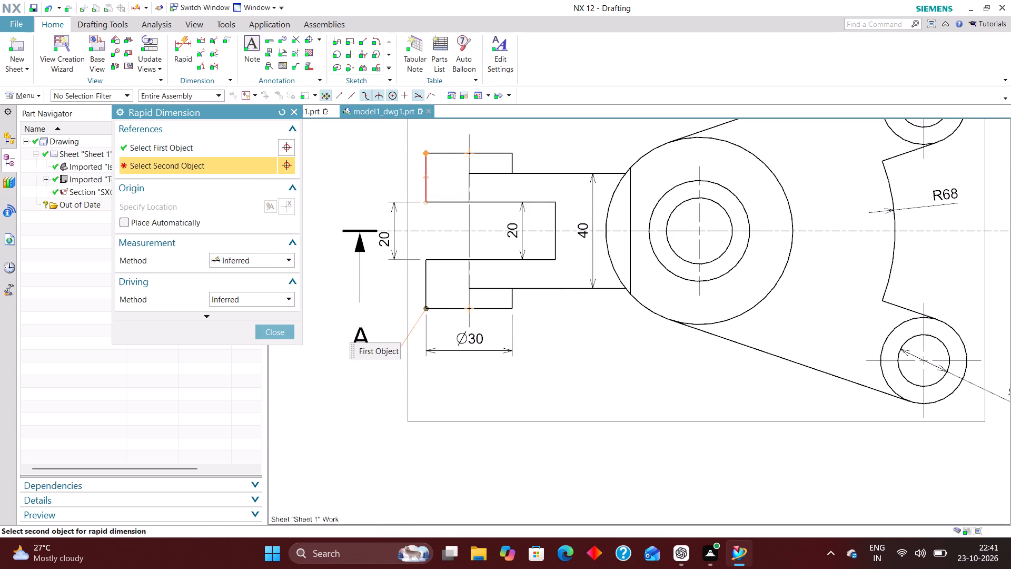
{"action": "left_click", "coordinate": [317, 228]}
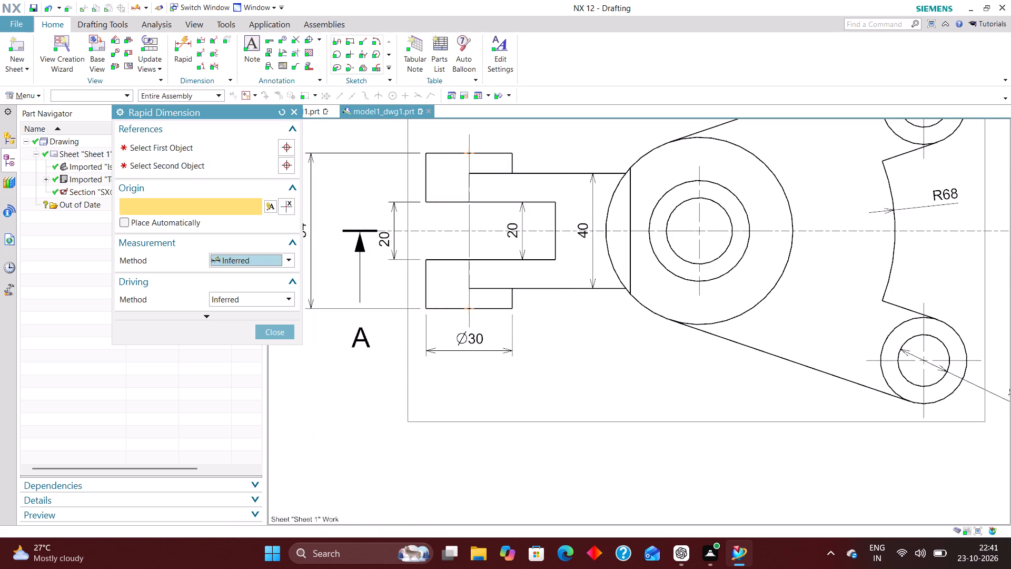
{"action": "left_click", "coordinate": [276, 338]}
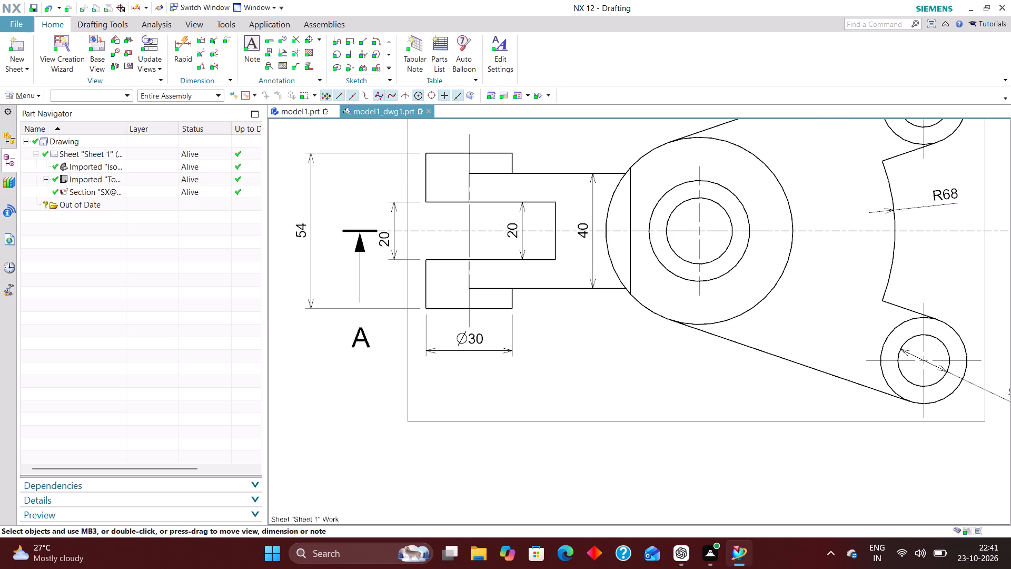
Move the fork's overall width dimension in the top view closer to the section A arrow.
{"action": "scroll", "coordinate": [320, 282], "scroll_direction": "down", "scroll_amount": 1}
{"action": "scroll", "coordinate": [331, 259], "scroll_direction": "up", "scroll_amount": 1}
{"action": "left_click_drag", "start_coordinate": [304, 244], "coordinate": [326, 243]}
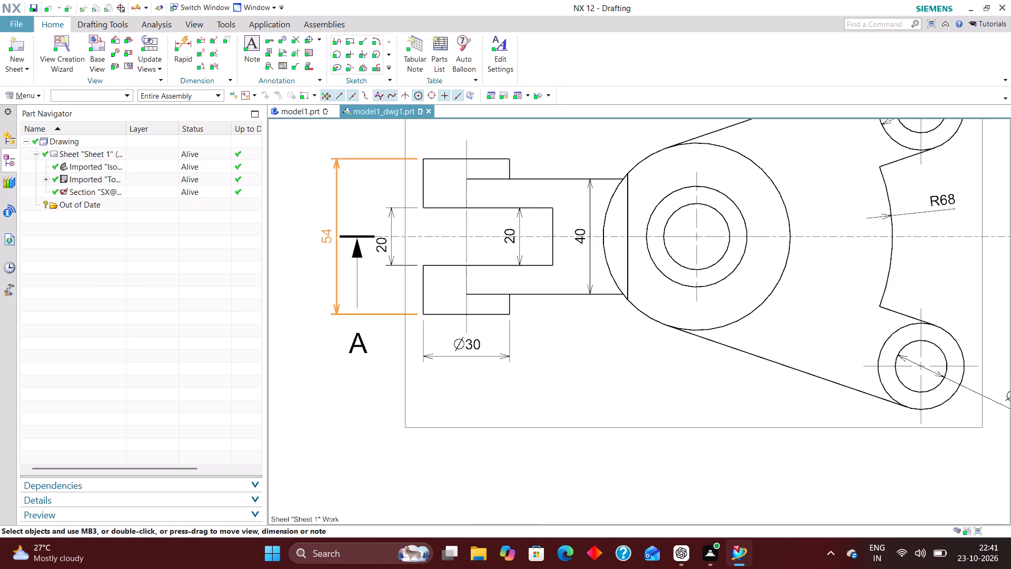
{"action": "left_click_drag", "start_coordinate": [326, 243], "coordinate": [322, 243]}
Delete the duplicate slot width dimension that sits outside the fork in the top view.
{"action": "left_click_drag", "start_coordinate": [385, 250], "coordinate": [389, 207]}
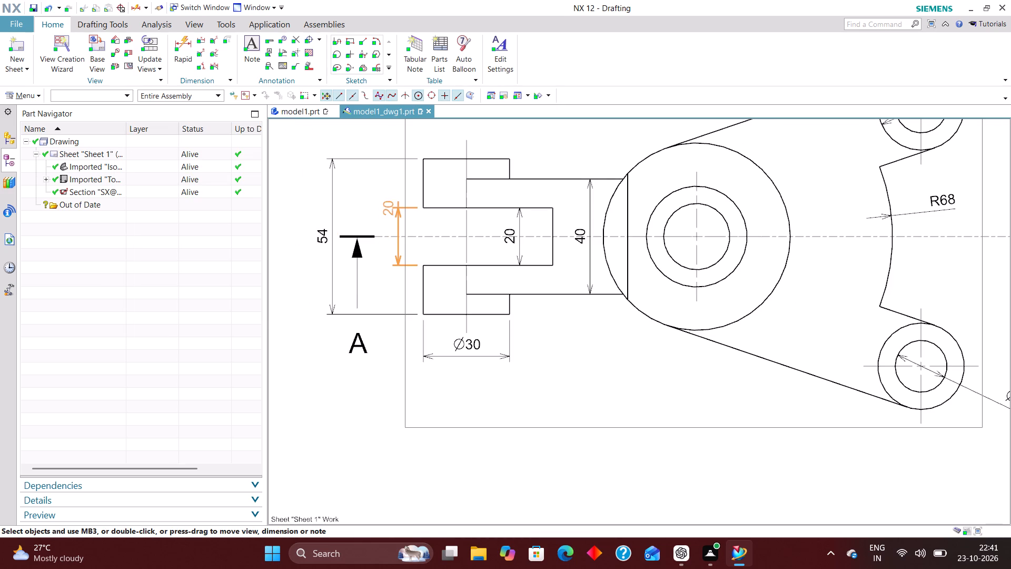
{"action": "left_click_drag", "start_coordinate": [389, 207], "coordinate": [382, 194]}
{"action": "scroll", "coordinate": [308, 229], "scroll_direction": "down", "scroll_amount": 1}
{"action": "scroll", "coordinate": [362, 219], "scroll_direction": "up", "scroll_amount": 2}
{"action": "right_click_drag", "start_coordinate": [383, 192], "coordinate": [363, 200]}
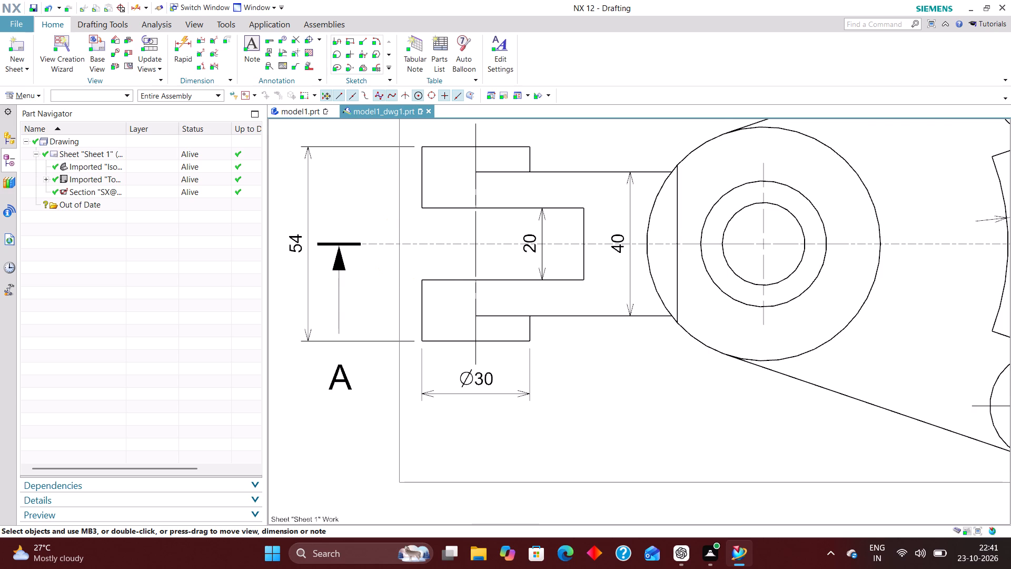
Examine the top view and section A-A for the completeness and layout of their dimensions.
{"action": "scroll", "coordinate": [369, 263], "scroll_direction": "down", "scroll_amount": 1}
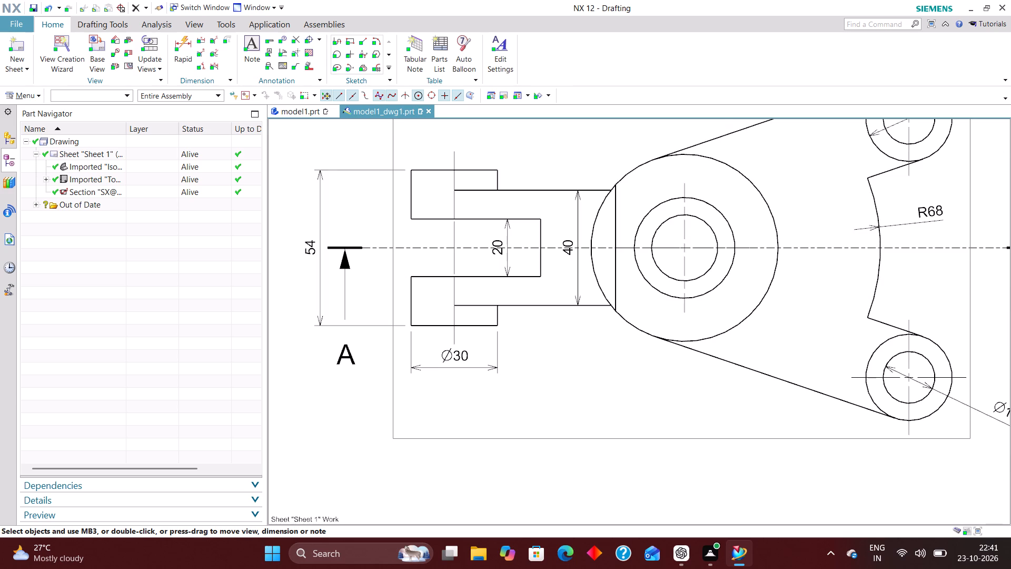
{"action": "scroll", "coordinate": [407, 240], "scroll_direction": "down", "scroll_amount": 1}
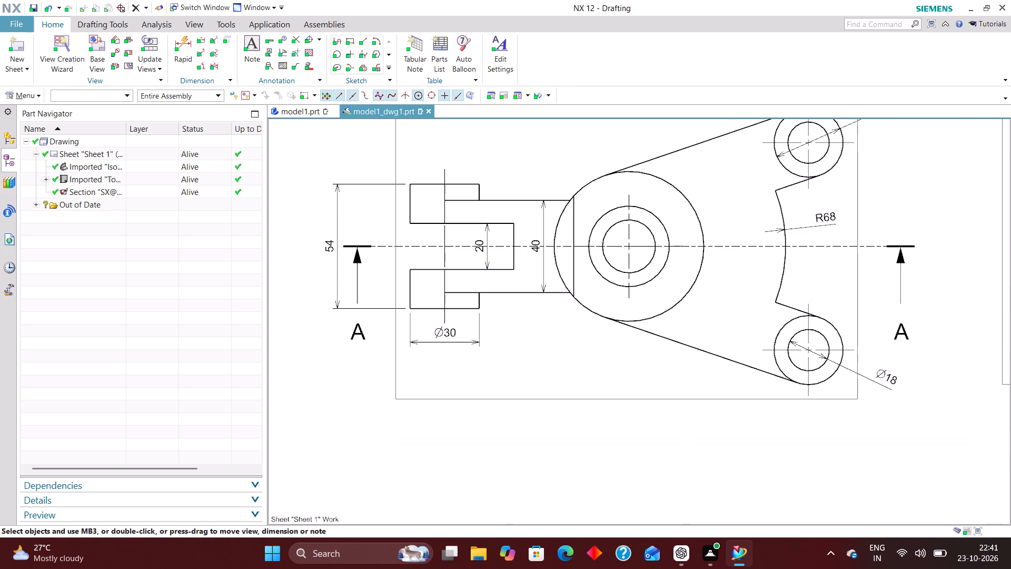
{"action": "scroll", "coordinate": [472, 334], "scroll_direction": "down", "scroll_amount": 1}
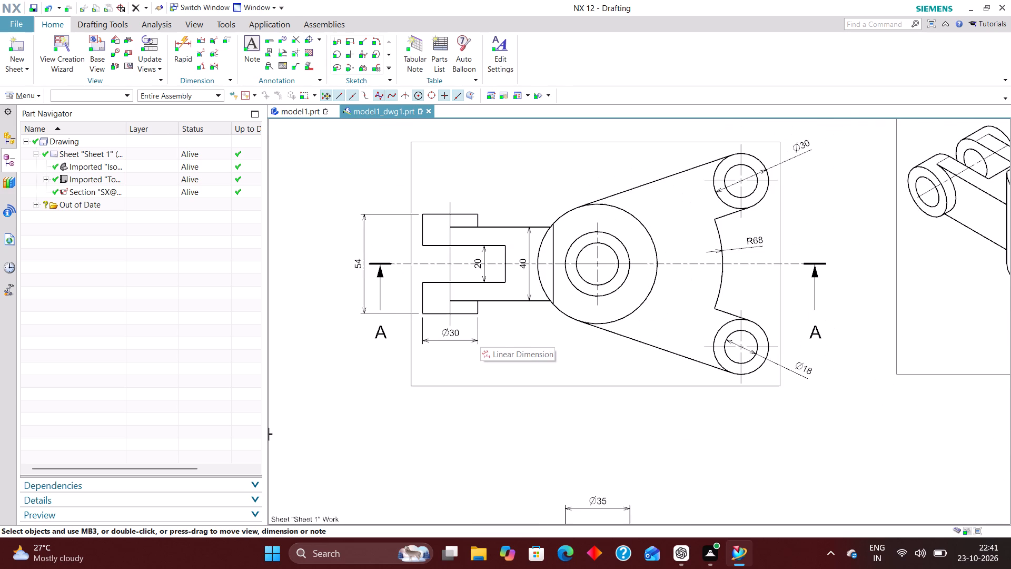
{"action": "scroll", "coordinate": [549, 335], "scroll_direction": "up", "scroll_amount": 1}
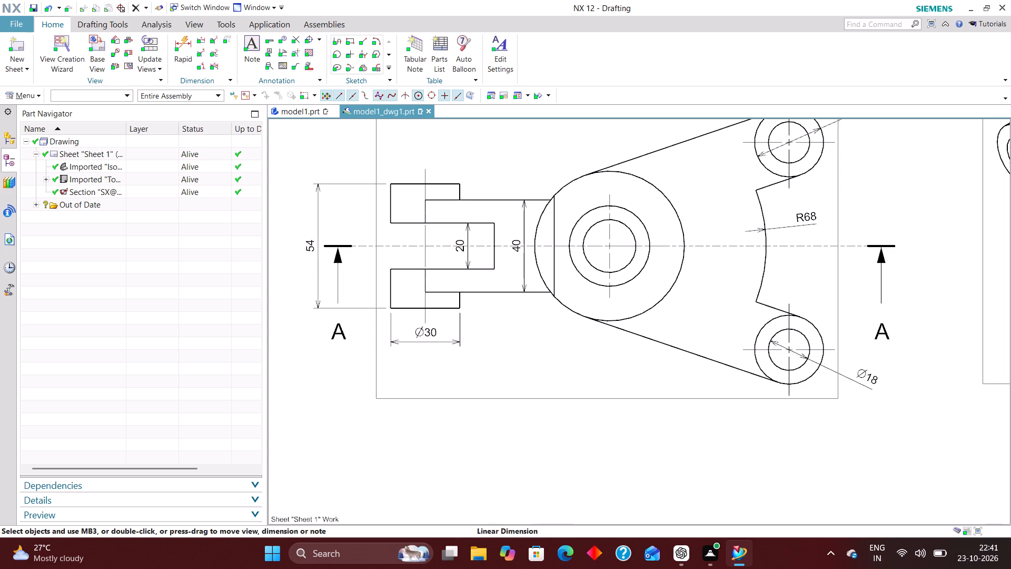
{"action": "scroll", "coordinate": [468, 323], "scroll_direction": "down", "scroll_amount": 3}
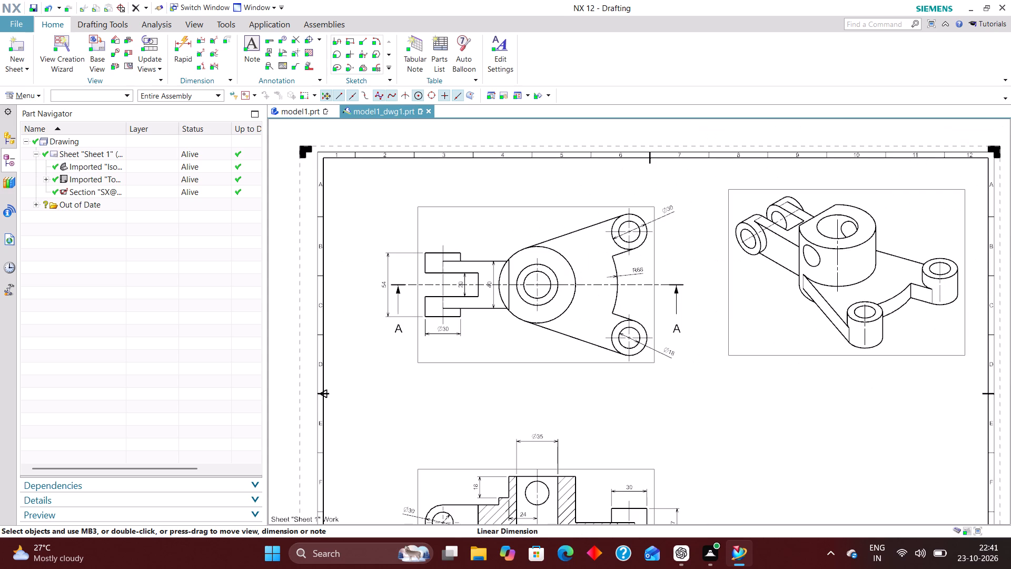
{"action": "scroll", "coordinate": [576, 296], "scroll_direction": "up", "scroll_amount": 4}
{"action": "scroll", "coordinate": [543, 315], "scroll_direction": "down", "scroll_amount": 5}
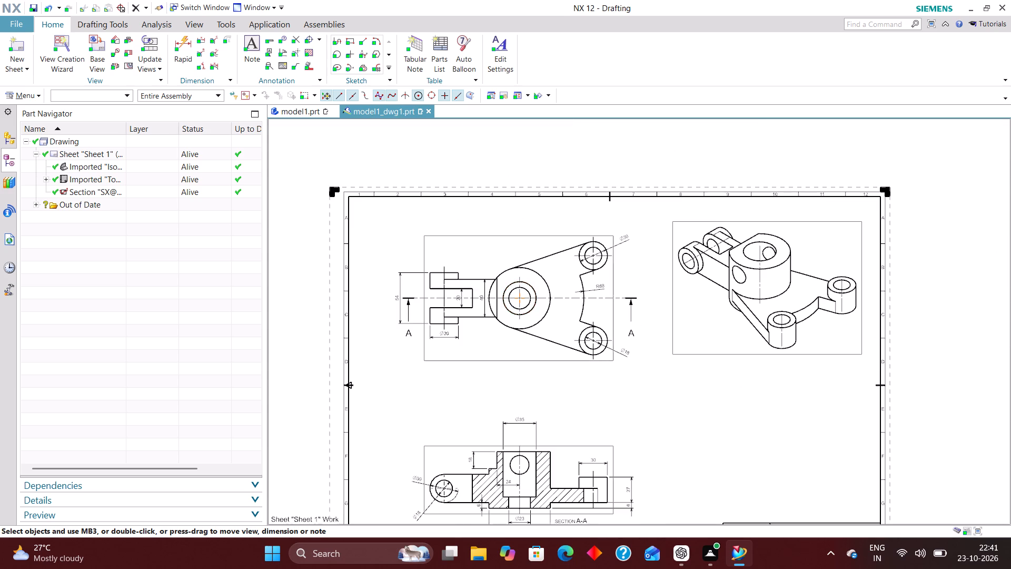
{"action": "scroll", "coordinate": [513, 423], "scroll_direction": "down", "scroll_amount": 2}
{"action": "scroll", "coordinate": [518, 446], "scroll_direction": "up", "scroll_amount": 5}
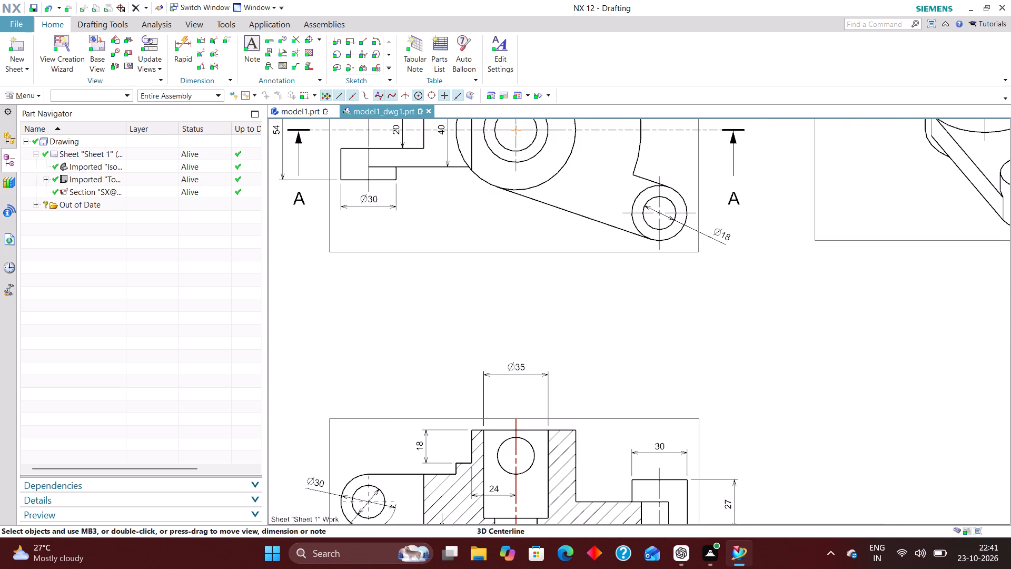
{"action": "scroll", "coordinate": [513, 336], "scroll_direction": "down", "scroll_amount": 2}
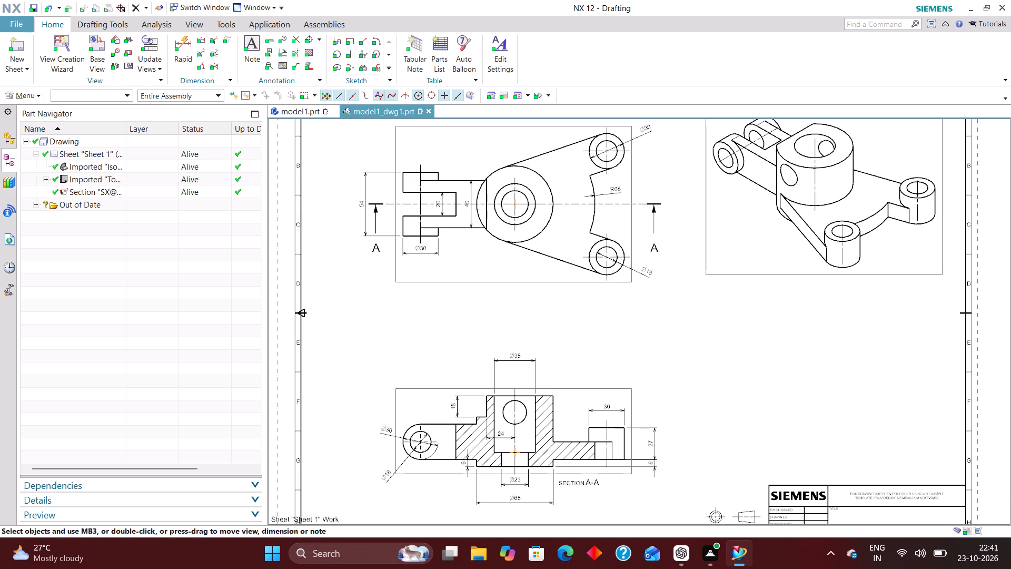
Add a centre mark to the cross hole's circle in section A-A, keeping the default mark dimensions.
{"action": "scroll", "coordinate": [517, 363], "scroll_direction": "down", "scroll_amount": 2}
{"action": "scroll", "coordinate": [518, 400], "scroll_direction": "up", "scroll_amount": 3}
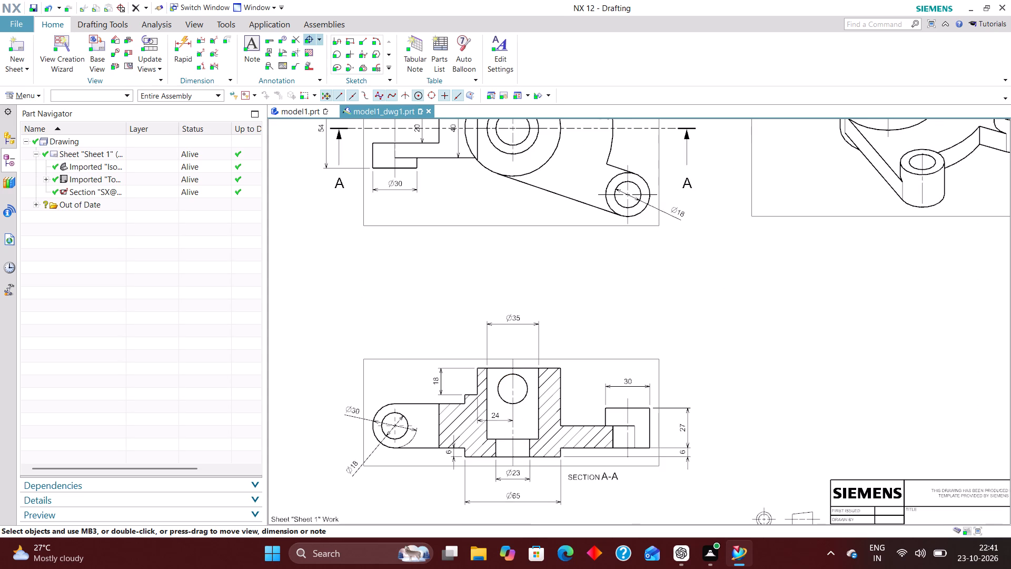
{"action": "left_click", "coordinate": [306, 38]}
{"action": "scroll", "coordinate": [529, 396], "scroll_direction": "up", "scroll_amount": 3}
{"action": "left_click", "coordinate": [527, 381]}
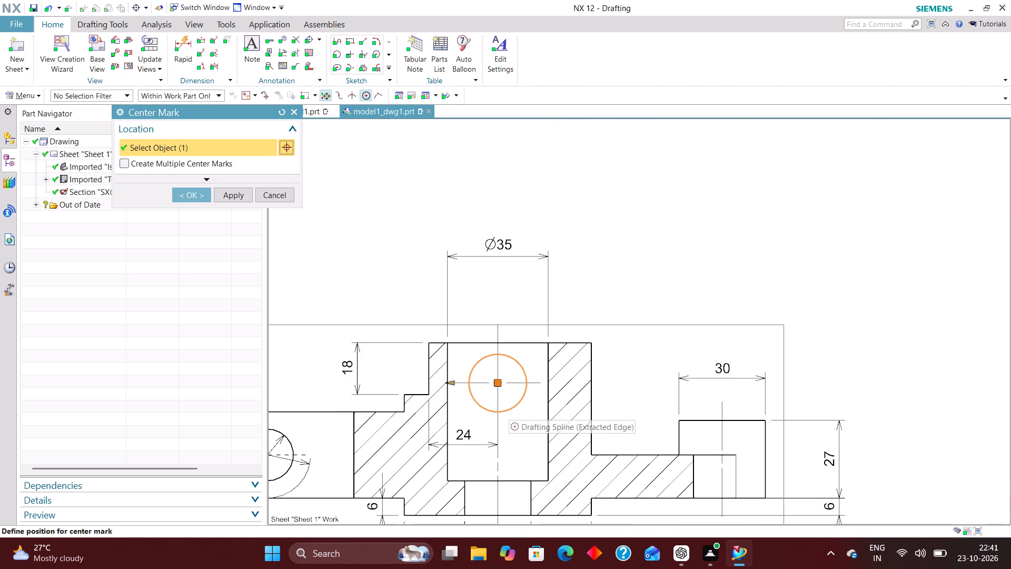
{"action": "left_click", "coordinate": [125, 161]}
{"action": "left_click", "coordinate": [125, 160]}
{"action": "left_click", "coordinate": [215, 178]}
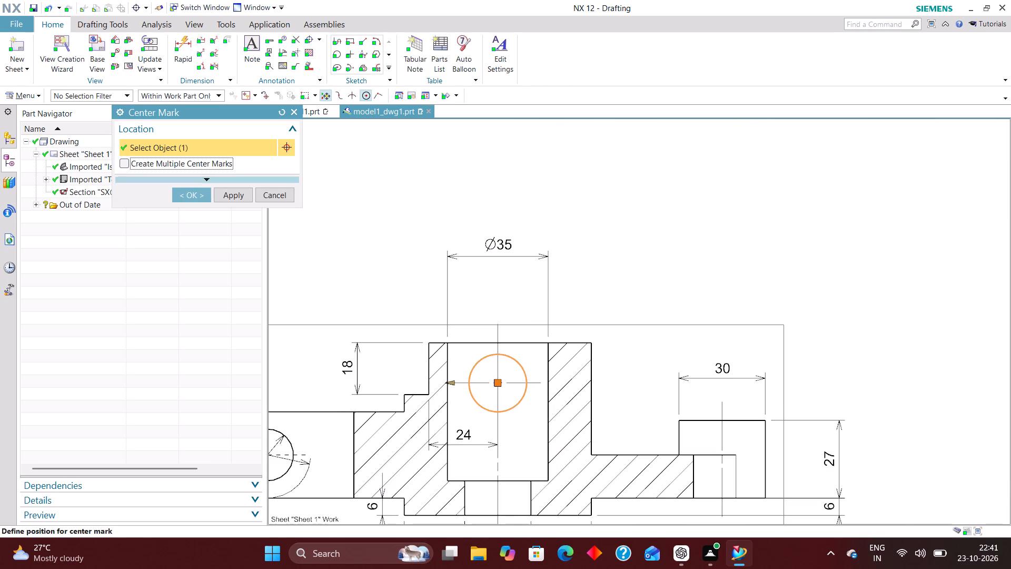
{"action": "left_click", "coordinate": [204, 200]}
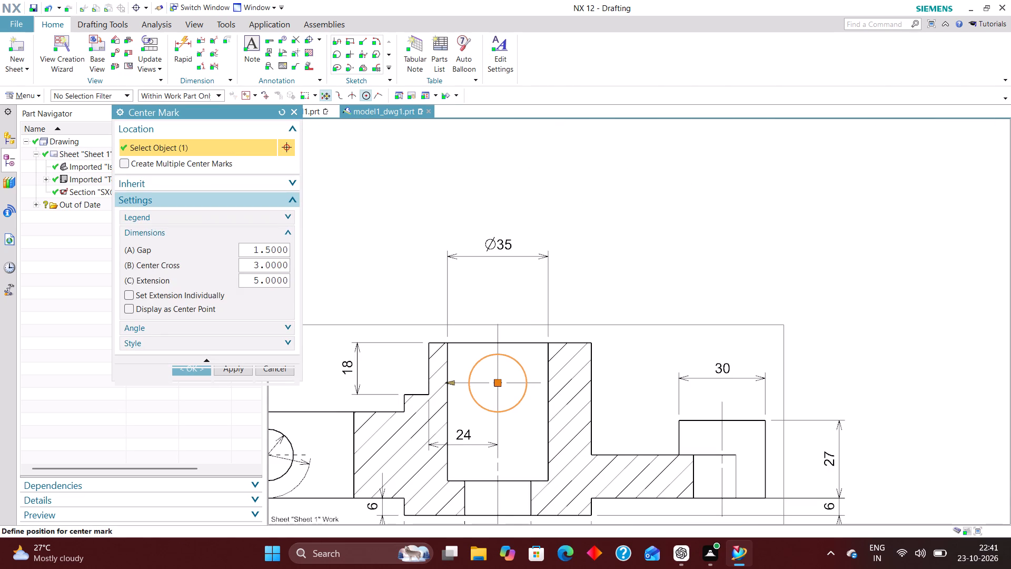
{"action": "left_click", "coordinate": [132, 295]}
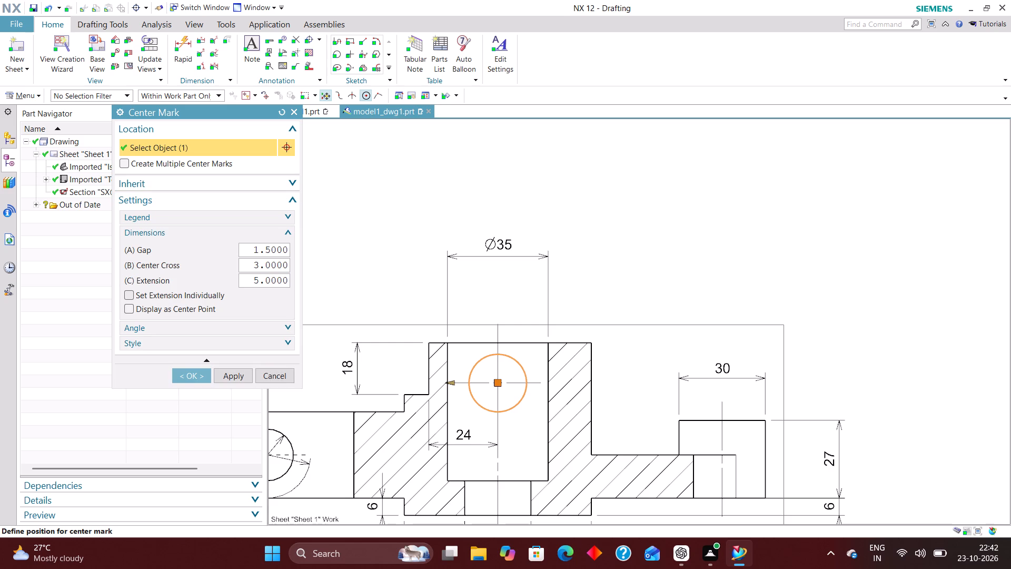
{"action": "left_click", "coordinate": [201, 374]}
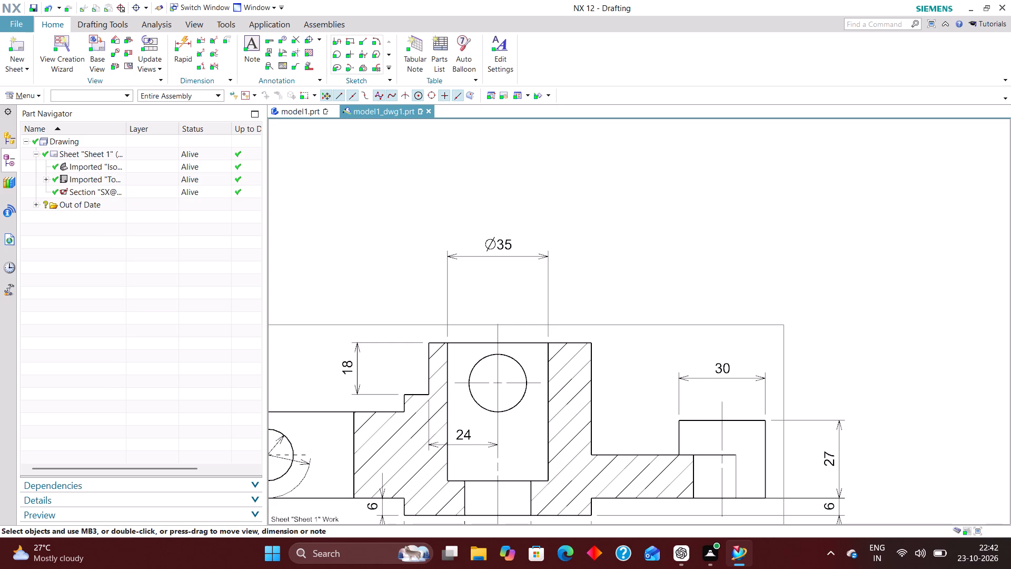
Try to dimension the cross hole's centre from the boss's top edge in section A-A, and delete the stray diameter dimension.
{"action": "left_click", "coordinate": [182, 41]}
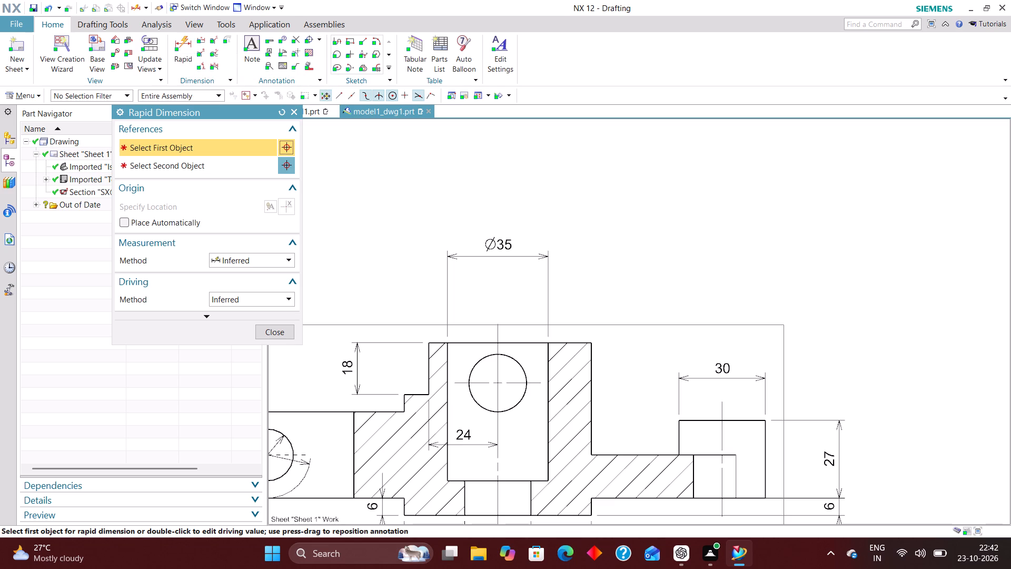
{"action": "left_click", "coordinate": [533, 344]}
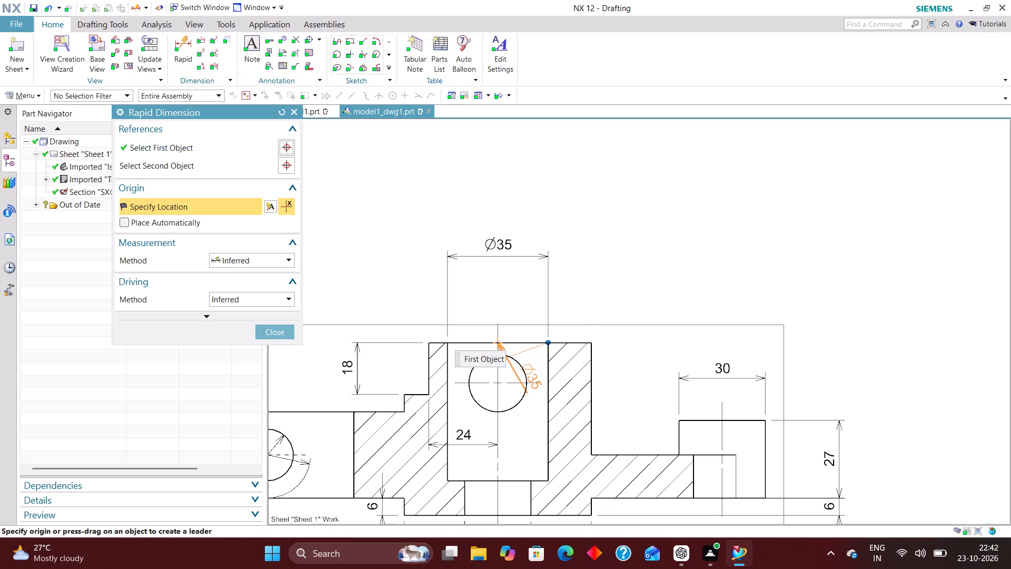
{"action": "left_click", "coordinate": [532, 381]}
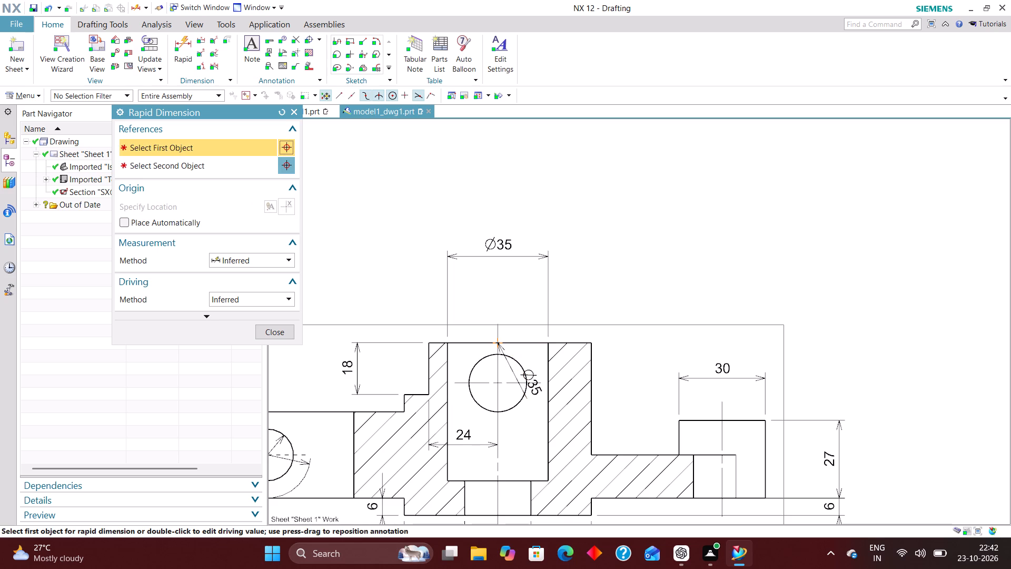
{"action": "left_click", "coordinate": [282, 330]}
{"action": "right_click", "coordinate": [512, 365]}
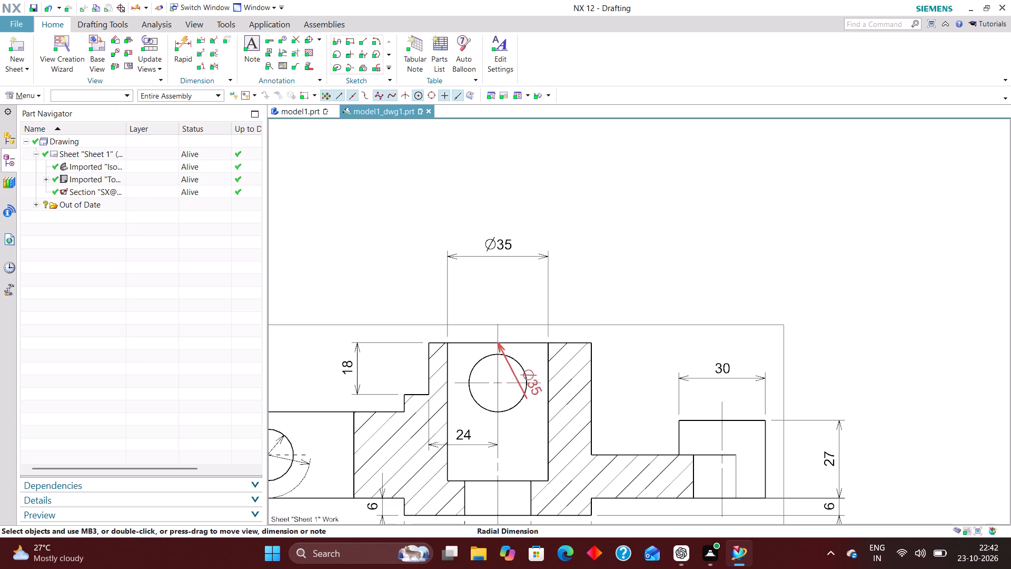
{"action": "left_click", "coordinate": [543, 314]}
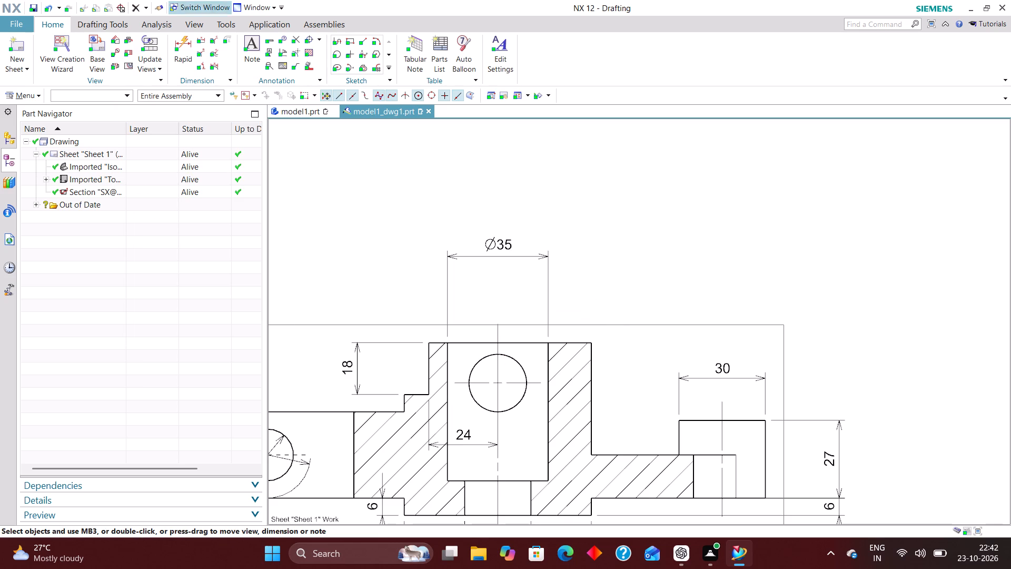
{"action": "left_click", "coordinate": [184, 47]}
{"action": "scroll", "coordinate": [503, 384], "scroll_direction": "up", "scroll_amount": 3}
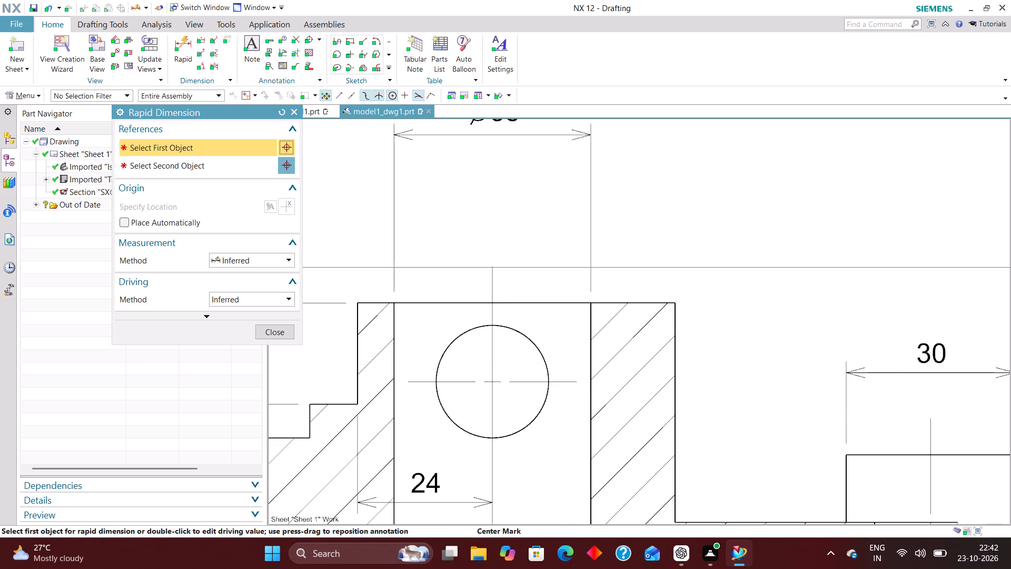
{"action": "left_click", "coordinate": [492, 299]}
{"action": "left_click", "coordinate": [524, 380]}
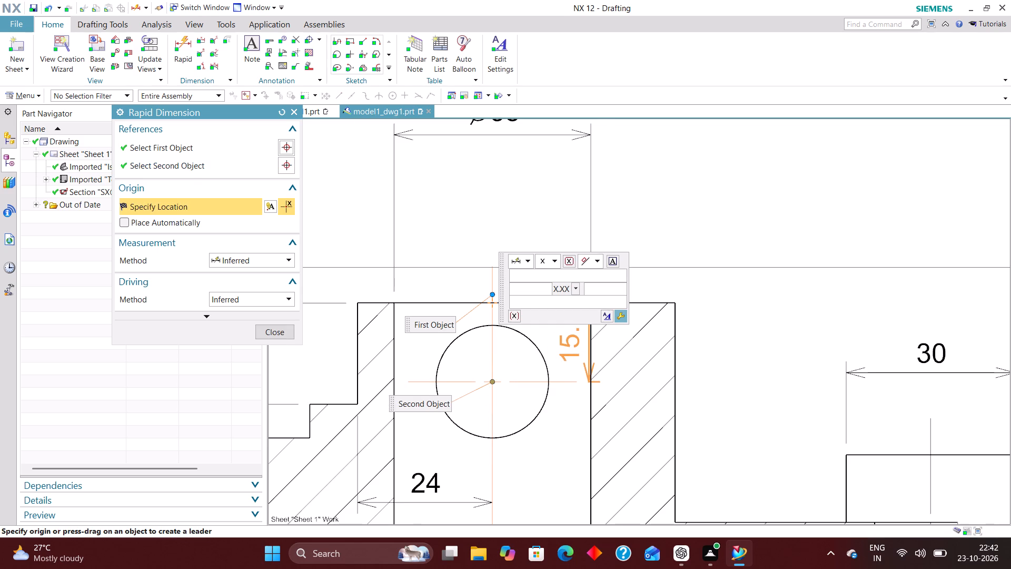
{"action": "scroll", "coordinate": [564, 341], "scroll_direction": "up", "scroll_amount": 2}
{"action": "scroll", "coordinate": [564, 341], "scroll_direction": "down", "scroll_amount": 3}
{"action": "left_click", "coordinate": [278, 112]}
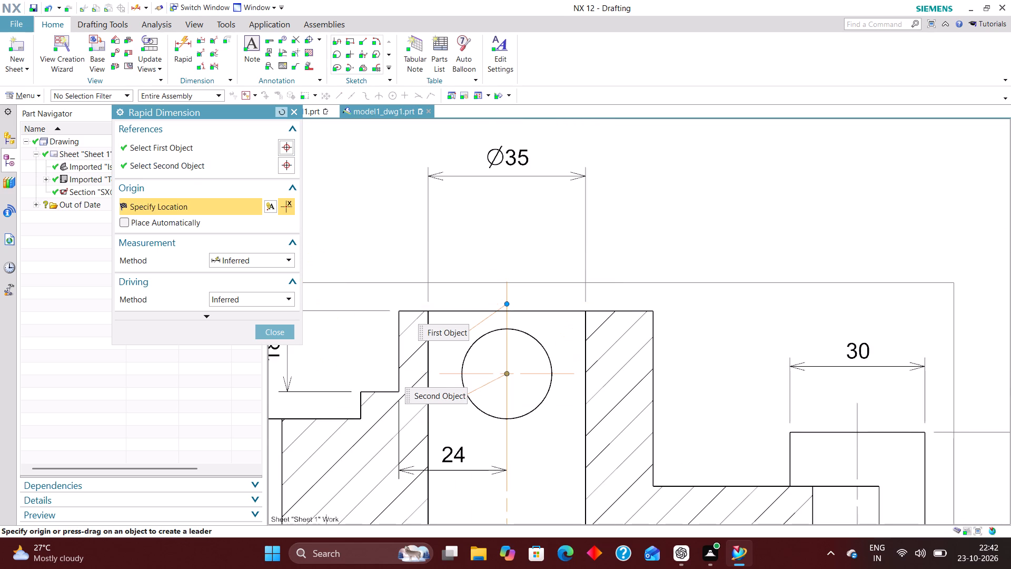
Dimension the vertical distance from the cross hole's centre mark to the boss's top edge in section A-A, placed inside the bore.
{"action": "left_click", "coordinate": [177, 36]}
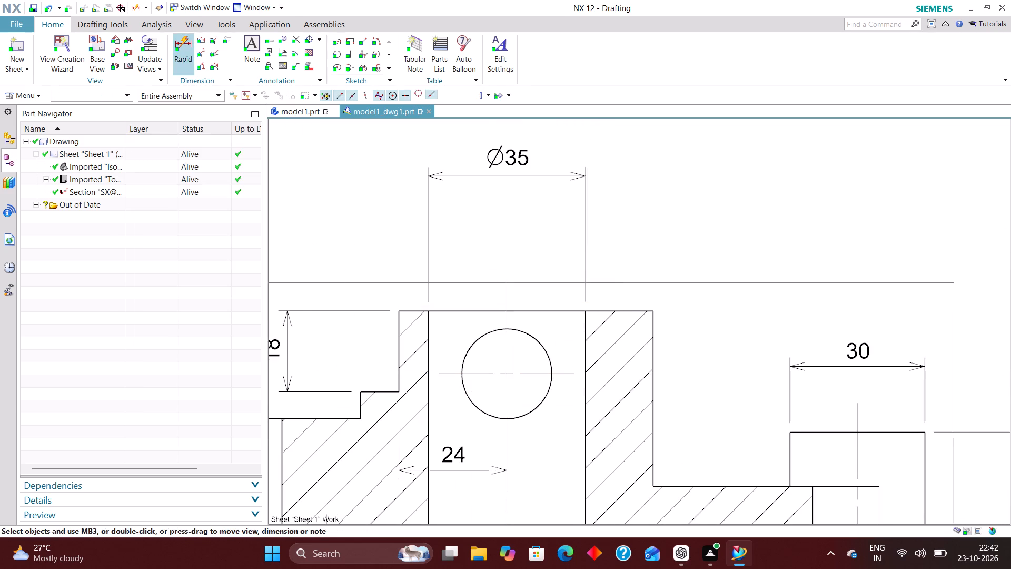
{"action": "left_click", "coordinate": [534, 372]}
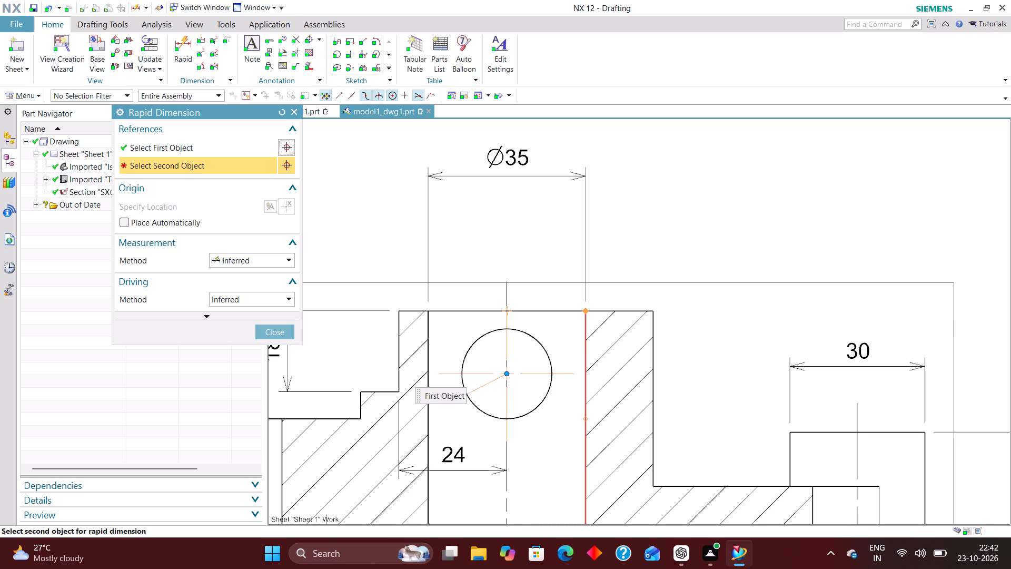
{"action": "left_click", "coordinate": [586, 312]}
{"action": "left_click", "coordinate": [566, 351]}
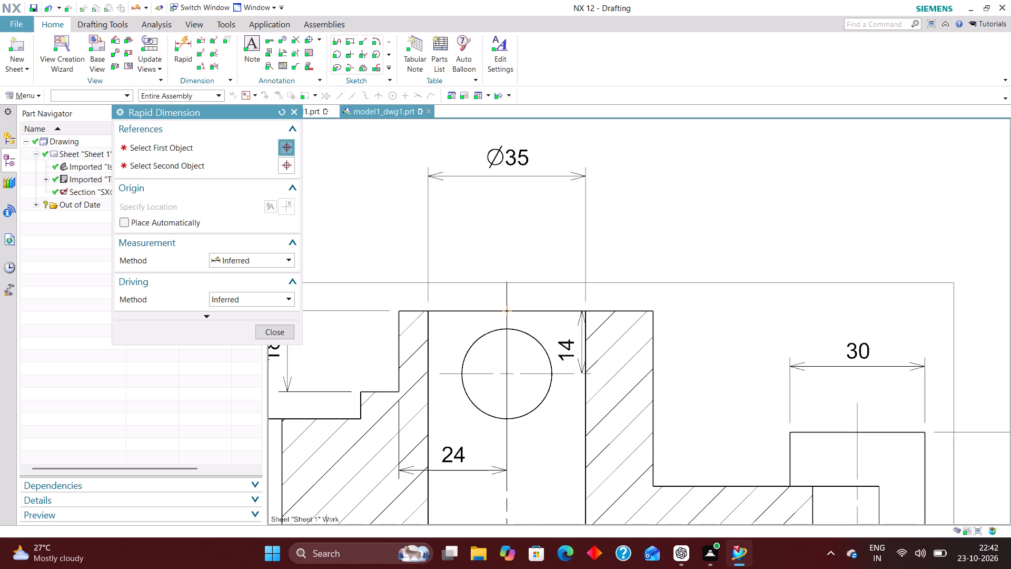
{"action": "left_click", "coordinate": [276, 331]}
{"action": "left_click_drag", "start_coordinate": [569, 351], "coordinate": [546, 251]}
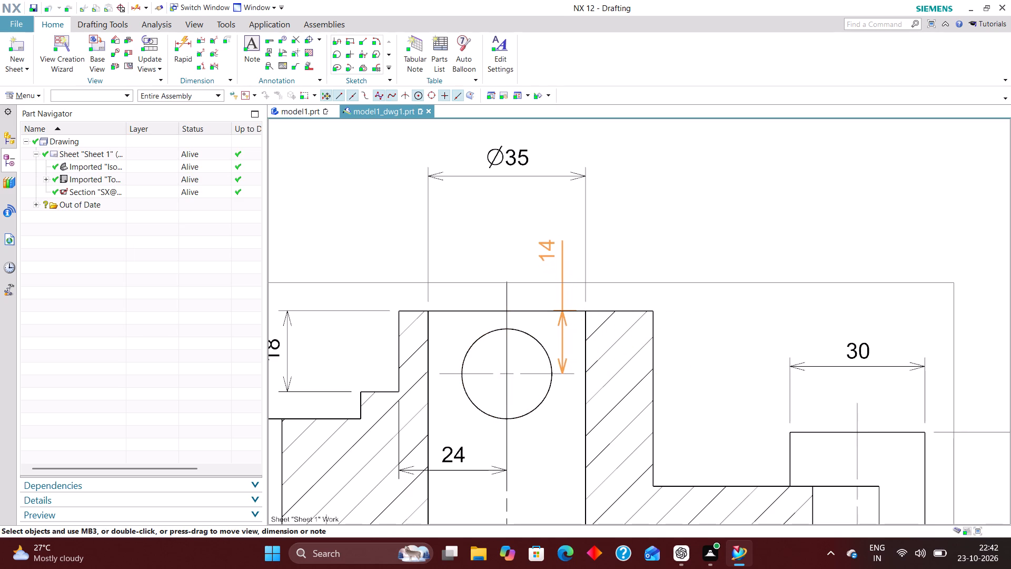
{"action": "left_click_drag", "start_coordinate": [546, 251], "coordinate": [556, 348]}
Set the arrows of the cross hole's vertical position dimension to Out.
{"action": "double_click", "coordinate": [568, 354]}
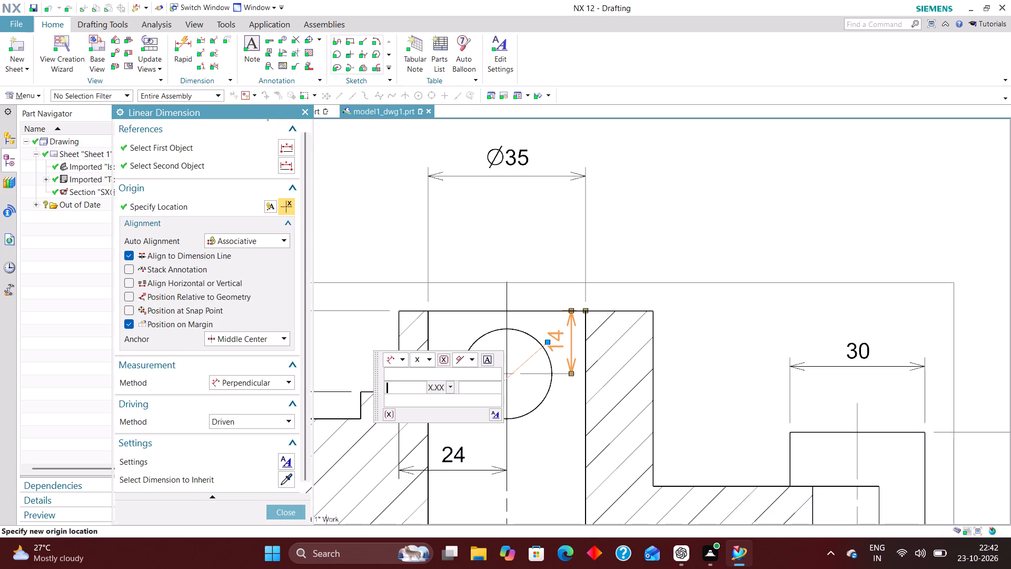
{"action": "left_click", "coordinate": [572, 375]}
{"action": "left_click", "coordinate": [484, 429]}
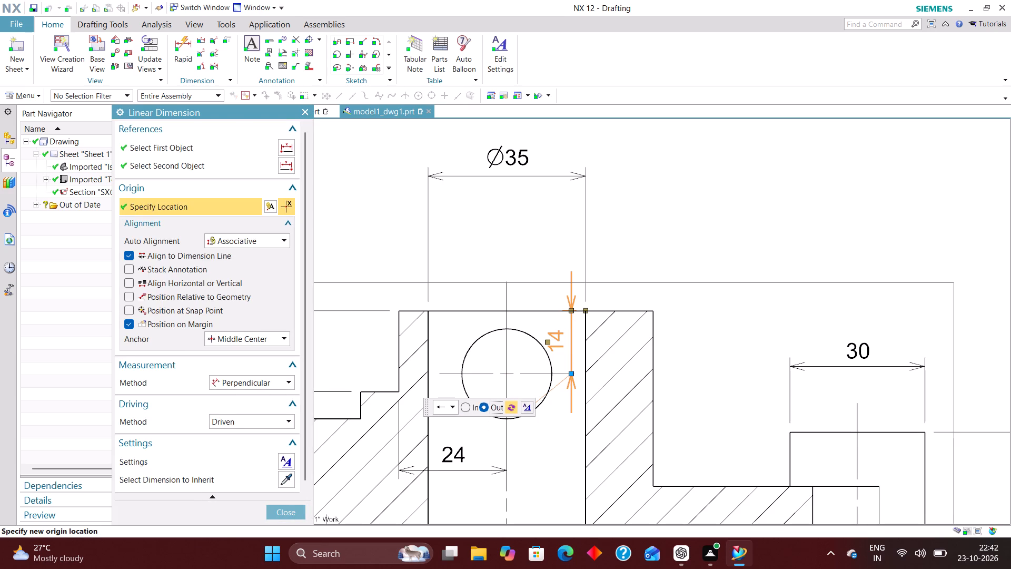
{"action": "left_click", "coordinate": [289, 514]}
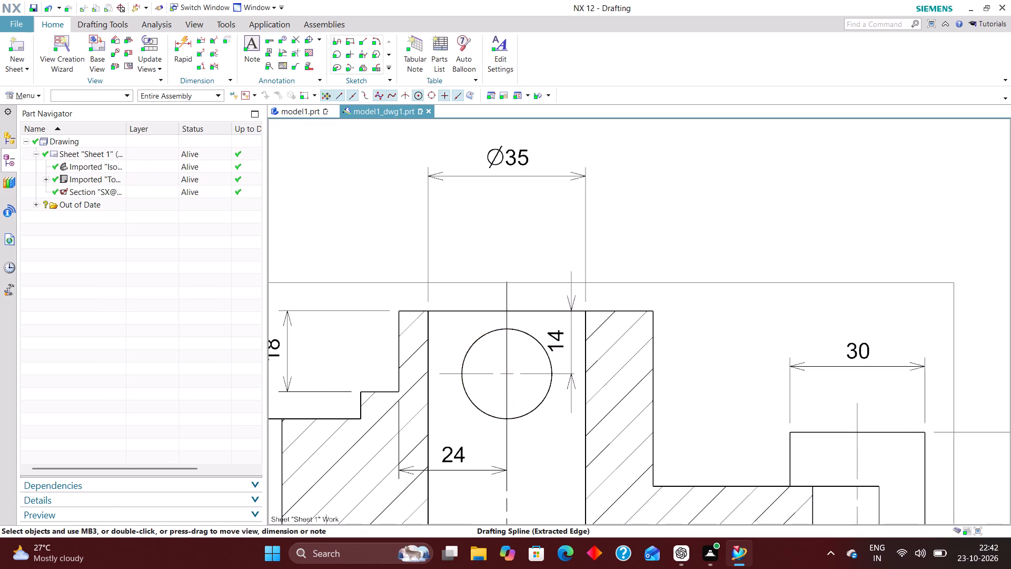
Dimension the depth of the Ø35 bore in section A-A, placed just outside the central boss above the plate arm.
{"action": "scroll", "coordinate": [491, 273], "scroll_direction": "down", "scroll_amount": 3}
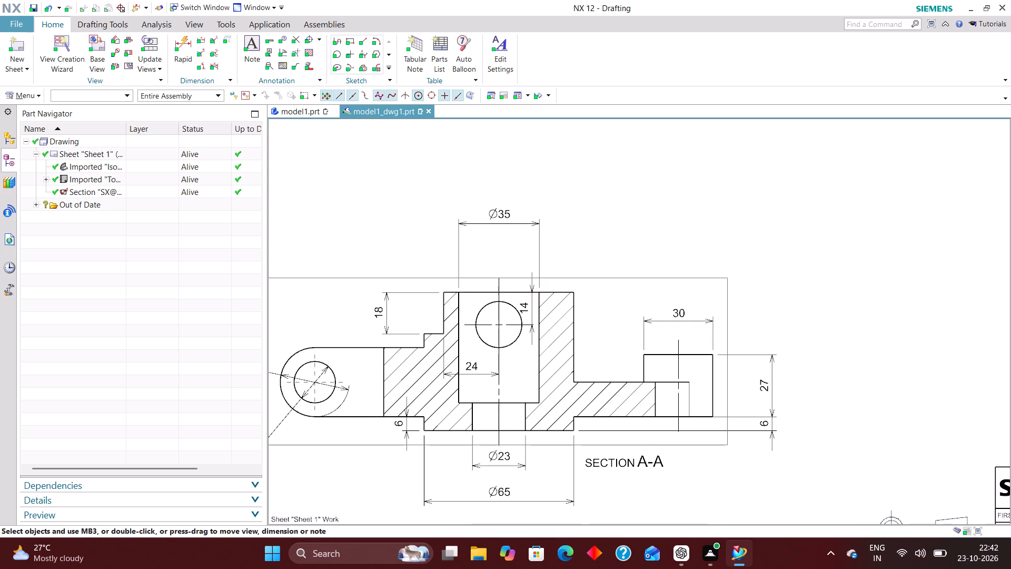
{"action": "left_click", "coordinate": [180, 36]}
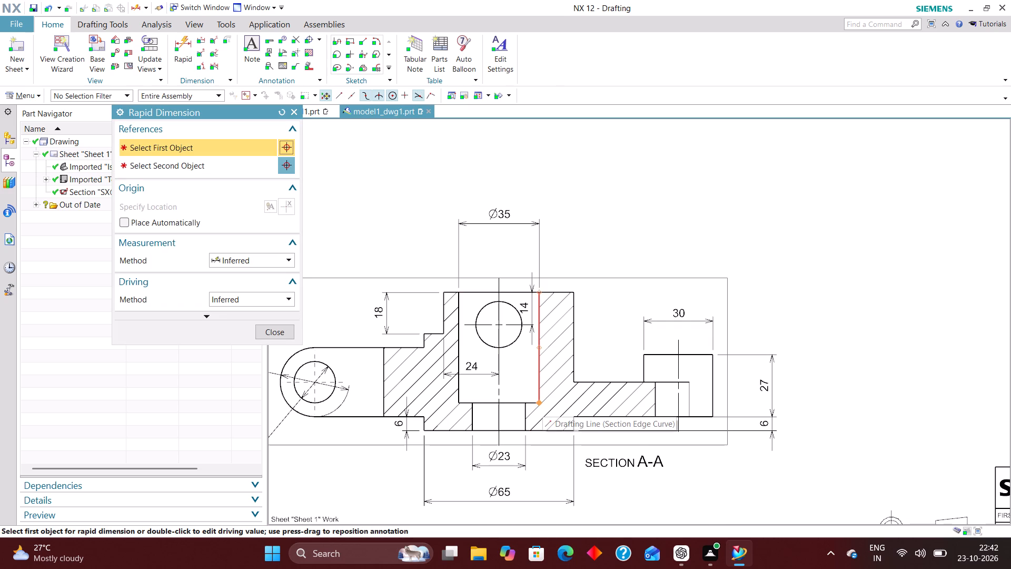
{"action": "left_click", "coordinate": [542, 403]}
{"action": "left_click", "coordinate": [541, 292]}
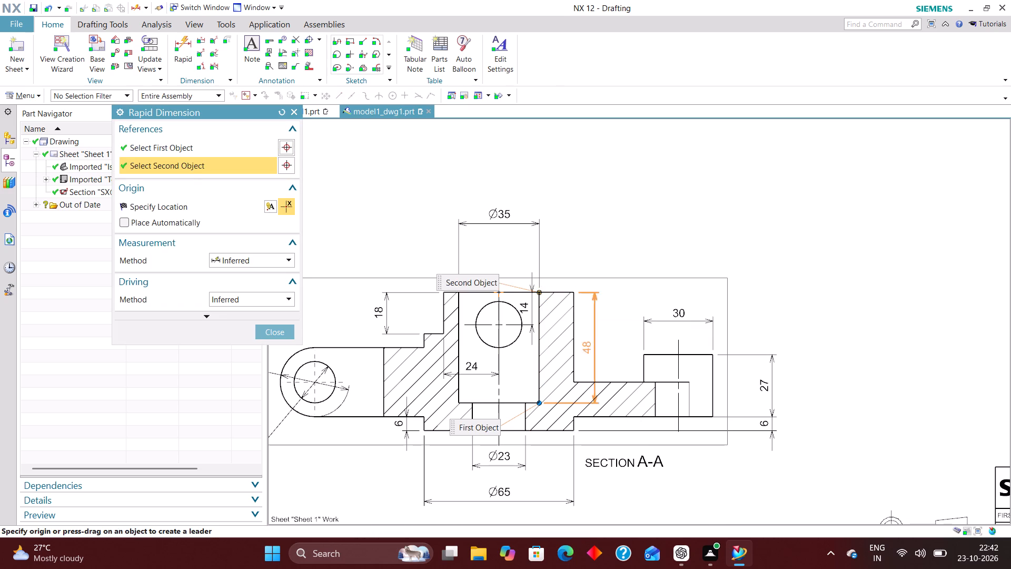
{"action": "left_click", "coordinate": [610, 345]}
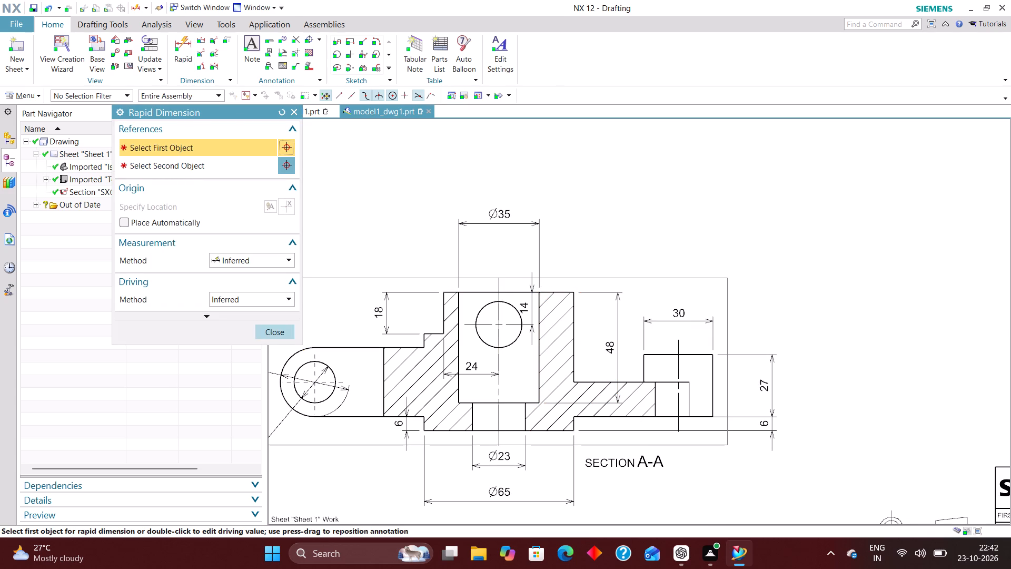
{"action": "left_click", "coordinate": [269, 331]}
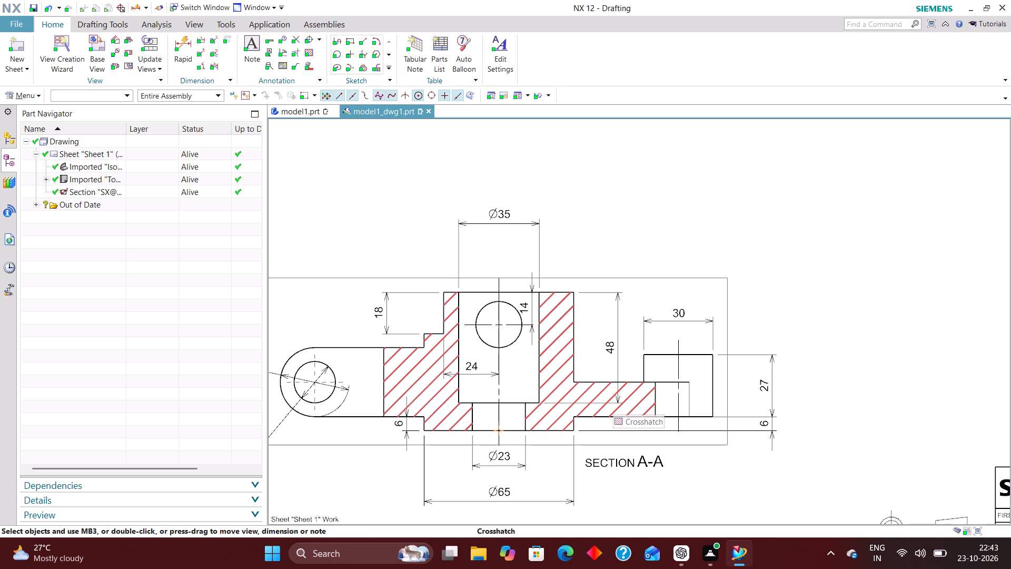
Dimension the arm-end boss's height above the plate arm in section A-A, placed between that boss and the bore depth dimension.
{"action": "scroll", "coordinate": [660, 394], "scroll_direction": "up", "scroll_amount": 2}
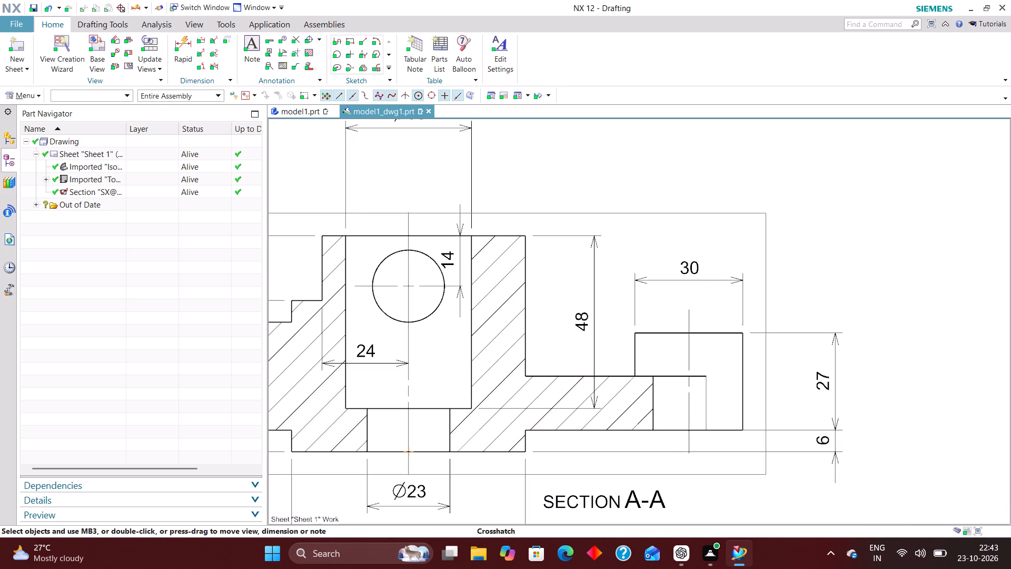
{"action": "scroll", "coordinate": [647, 299], "scroll_direction": "down", "scroll_amount": 2}
{"action": "scroll", "coordinate": [609, 375], "scroll_direction": "up", "scroll_amount": 1}
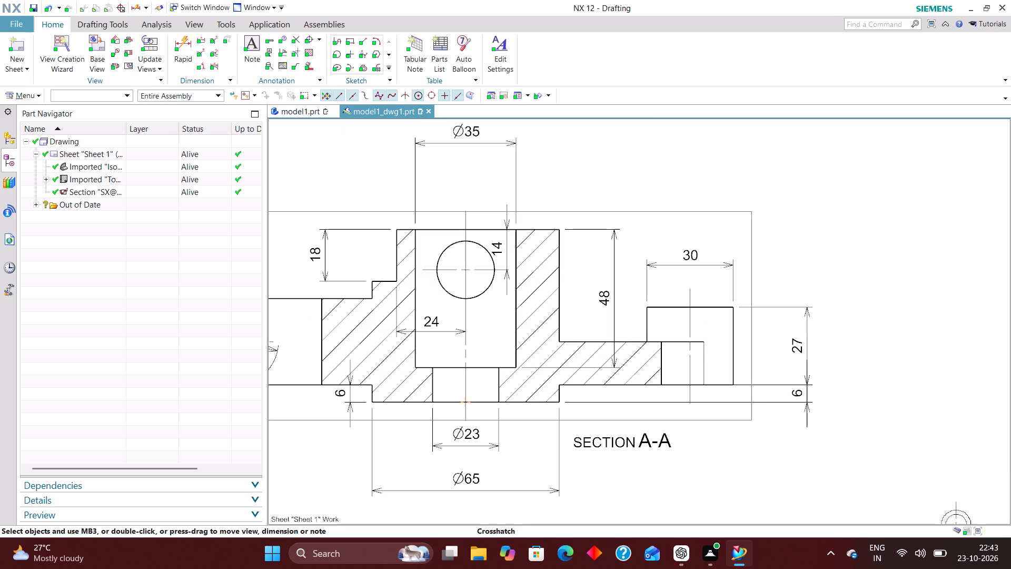
{"action": "scroll", "coordinate": [626, 351], "scroll_direction": "down", "scroll_amount": 1}
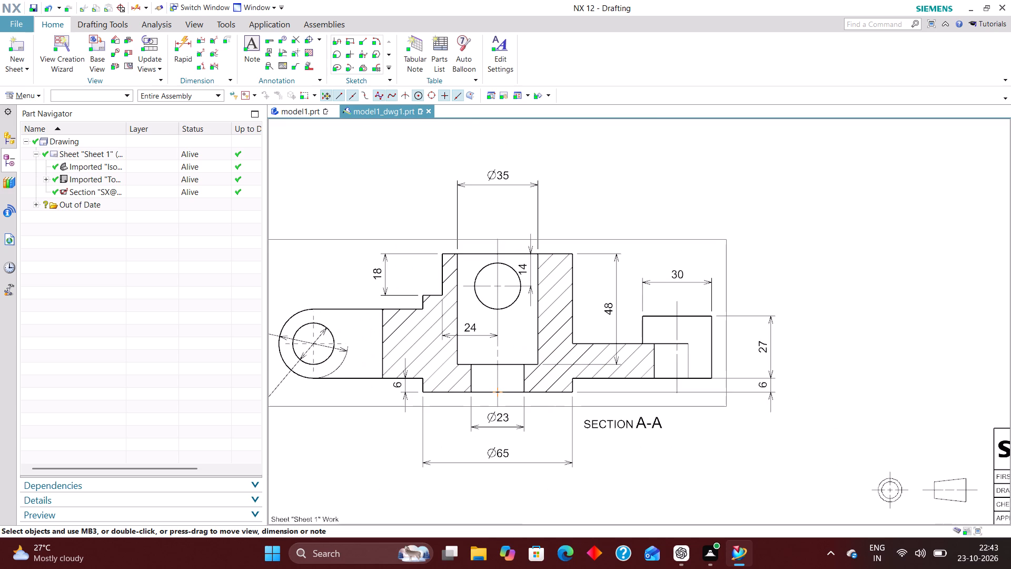
{"action": "scroll", "coordinate": [643, 330], "scroll_direction": "down", "scroll_amount": 1}
{"action": "scroll", "coordinate": [649, 336], "scroll_direction": "up", "scroll_amount": 1}
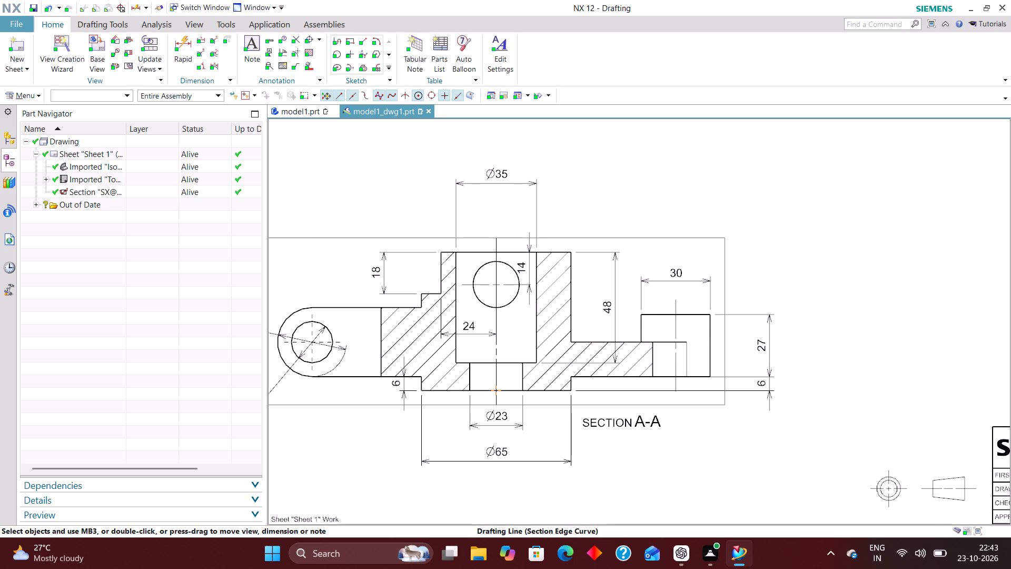
{"action": "scroll", "coordinate": [647, 336], "scroll_direction": "up", "scroll_amount": 1}
{"action": "left_click", "coordinate": [183, 38]}
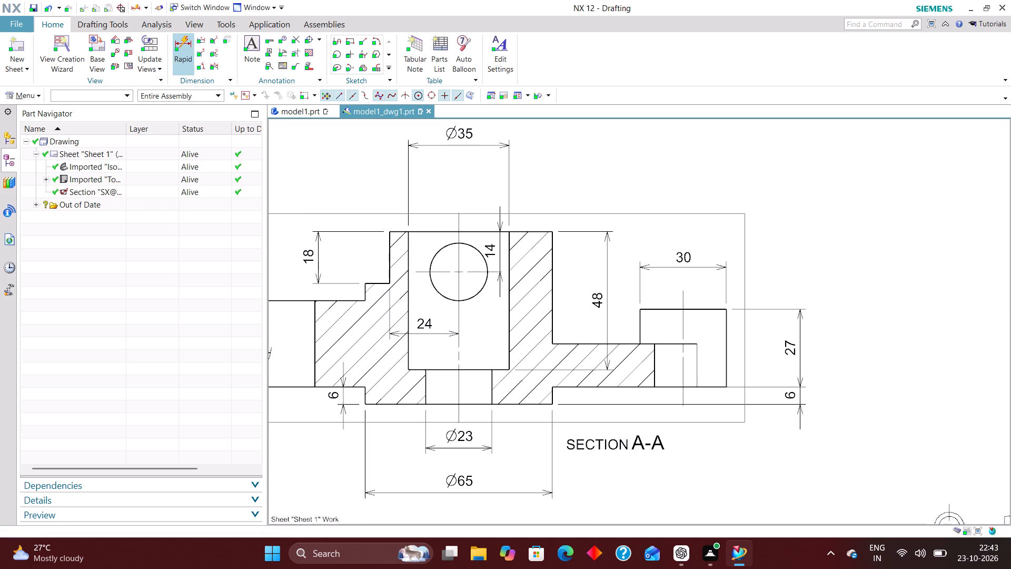
{"action": "scroll", "coordinate": [634, 308], "scroll_direction": "up", "scroll_amount": 5}
{"action": "left_click", "coordinate": [652, 310]}
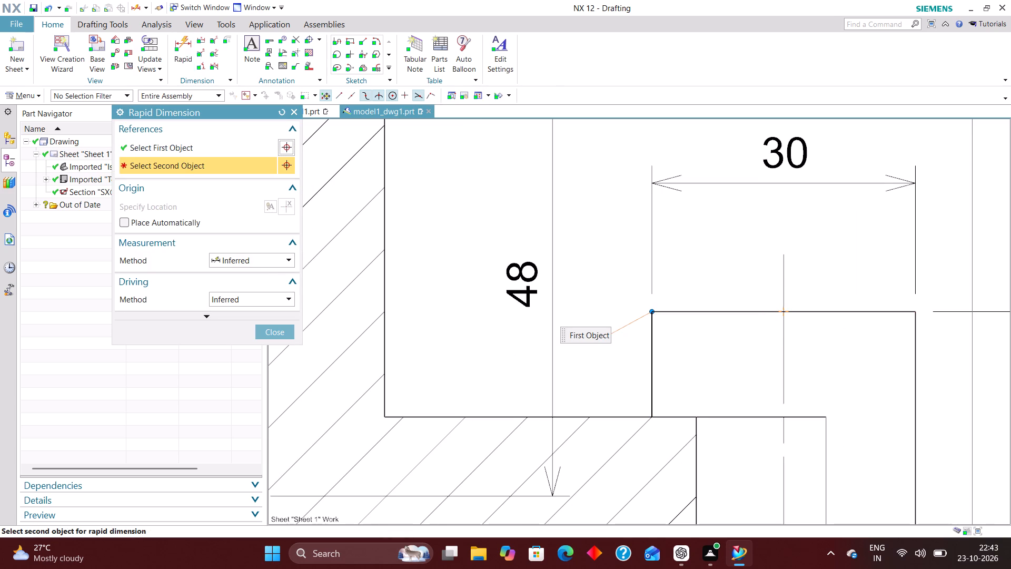
{"action": "left_click", "coordinate": [694, 416]}
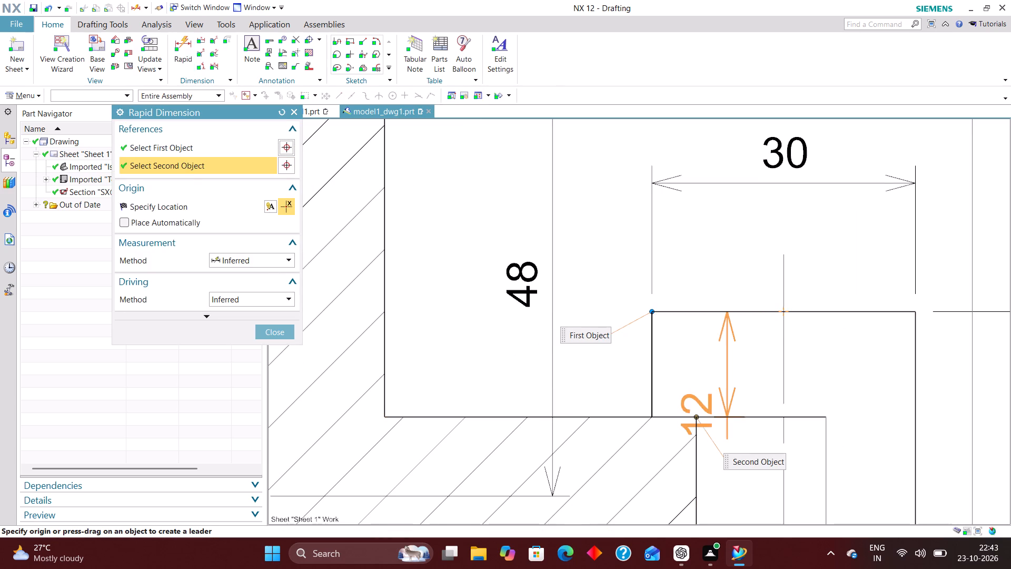
{"action": "left_click", "coordinate": [497, 356]}
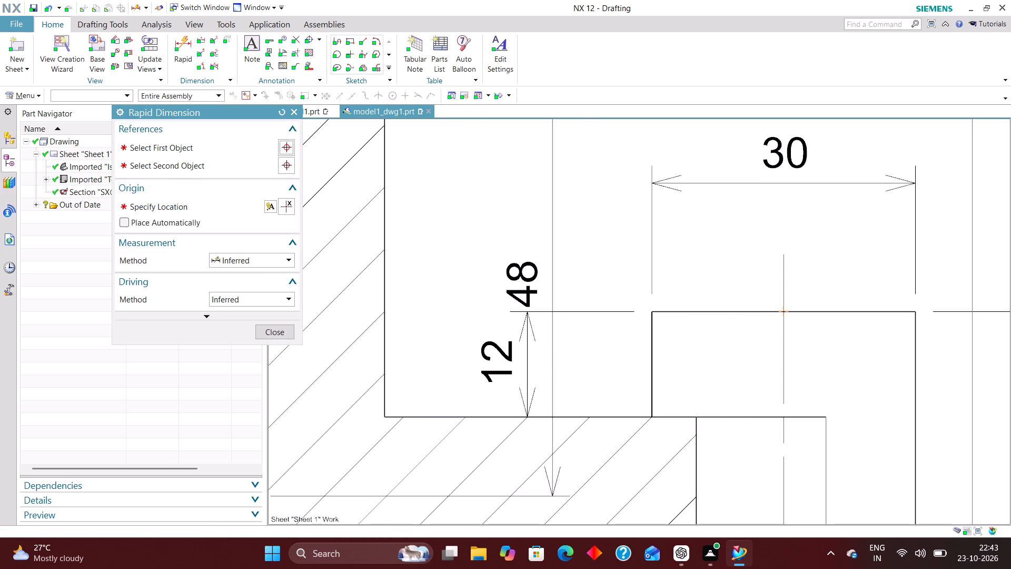
{"action": "left_click", "coordinate": [277, 333]}
{"action": "left_click_drag", "start_coordinate": [524, 364], "coordinate": [616, 371]}
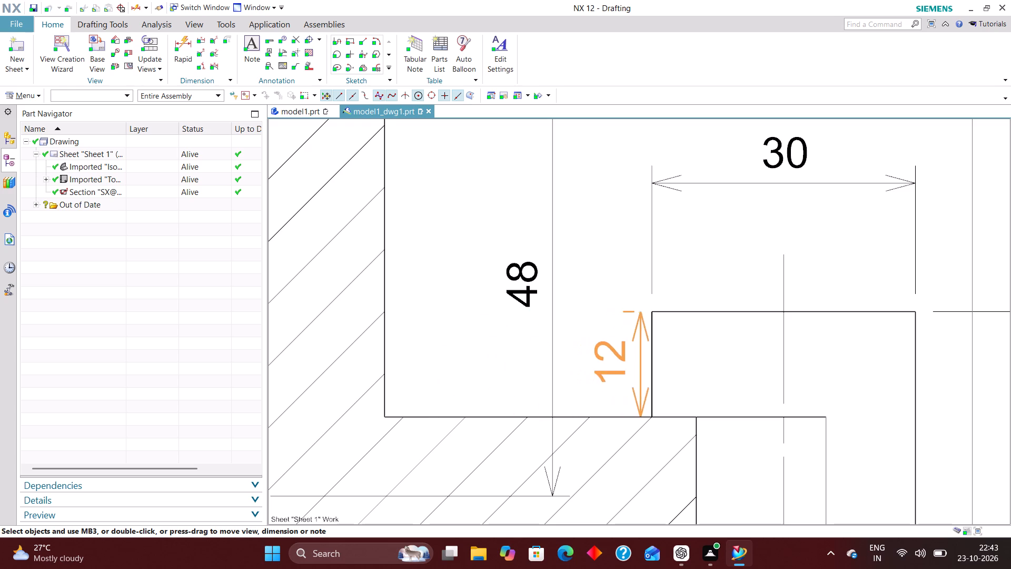
Move the arm-end boss's height dimension in section A-A inside that boss's outline.
{"action": "left_click_drag", "start_coordinate": [616, 371], "coordinate": [723, 374]}
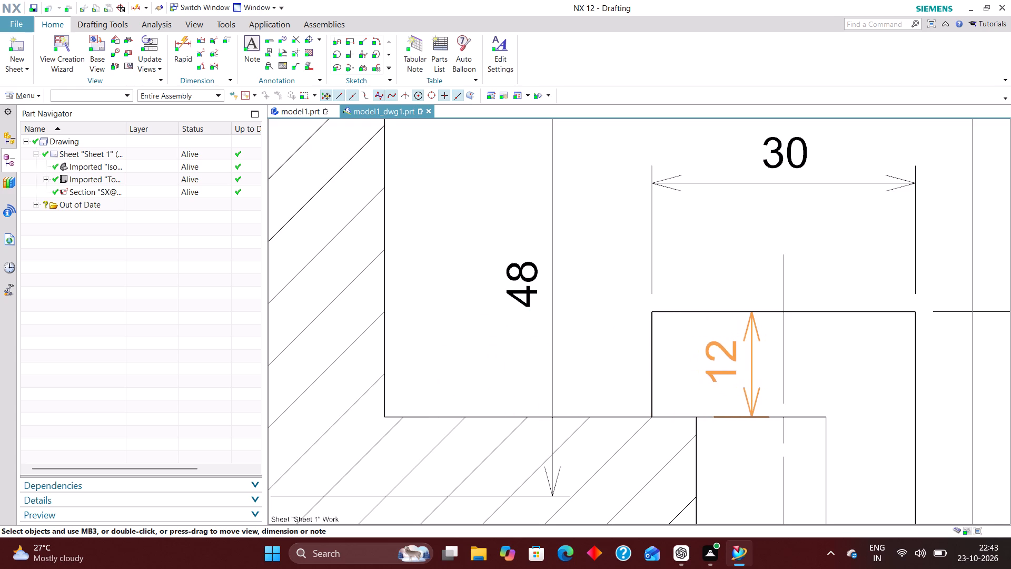
{"action": "left_click_drag", "start_coordinate": [723, 374], "coordinate": [726, 374]}
Switch to model1.prt and check the limits of Extrude (4), the plate arm, and which feature forms the arm-end bosses.
{"action": "scroll", "coordinate": [615, 337], "scroll_direction": "down", "scroll_amount": 5}
{"action": "left_click", "coordinate": [302, 109]}
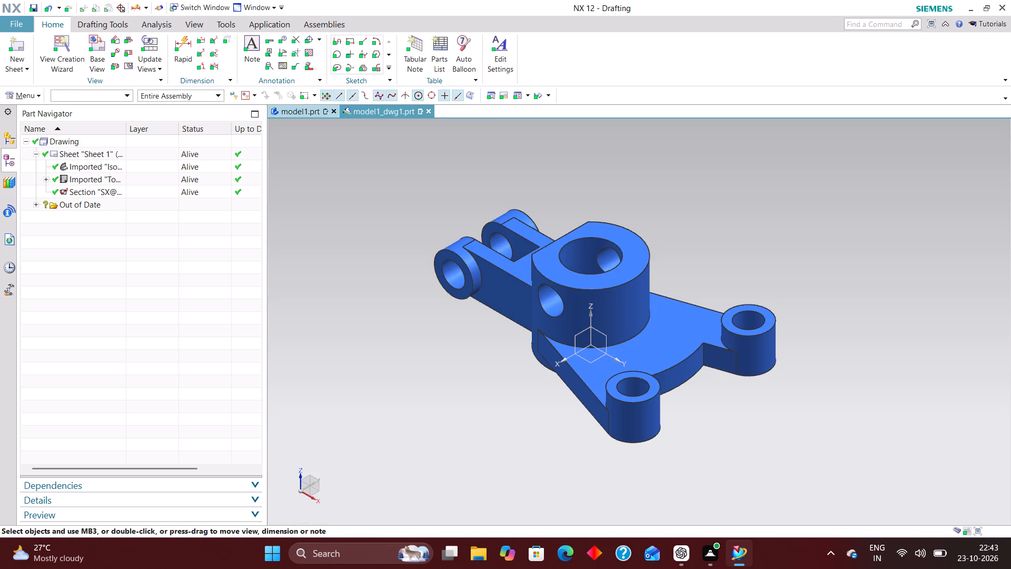
{"action": "middle_click_drag", "start_coordinate": [508, 425], "coordinate": [583, 414]}
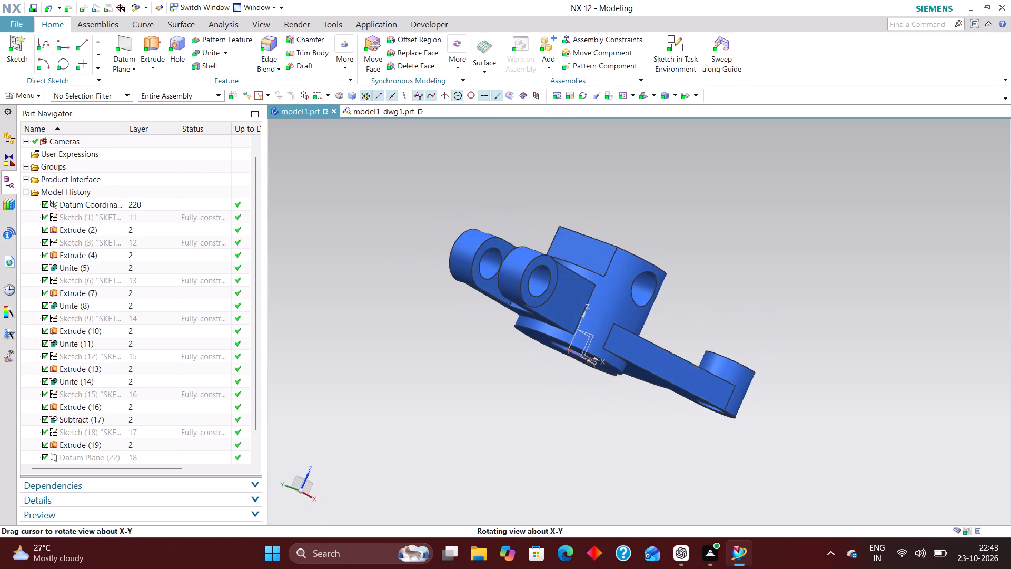
{"action": "middle_click_drag", "start_coordinate": [583, 414], "coordinate": [540, 412]}
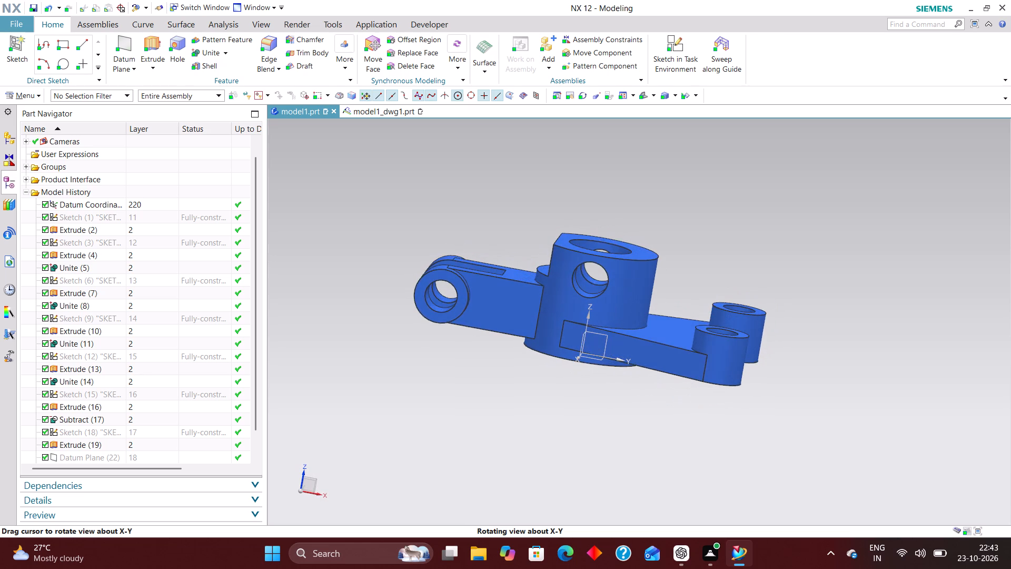
{"action": "middle_click_drag", "start_coordinate": [540, 412], "coordinate": [540, 413]}
{"action": "middle_click", "coordinate": [542, 409]}
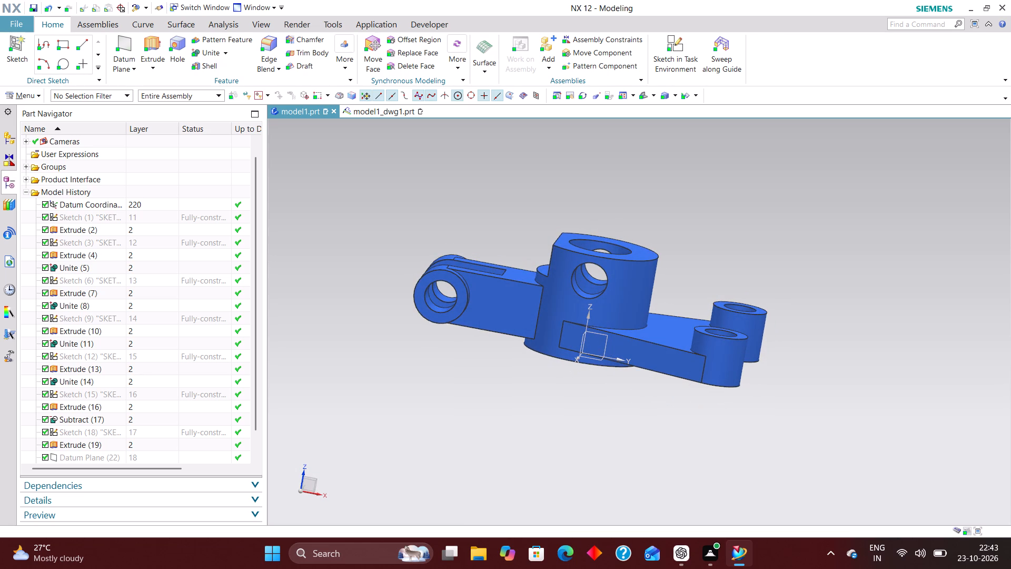
{"action": "left_click", "coordinate": [100, 254]}
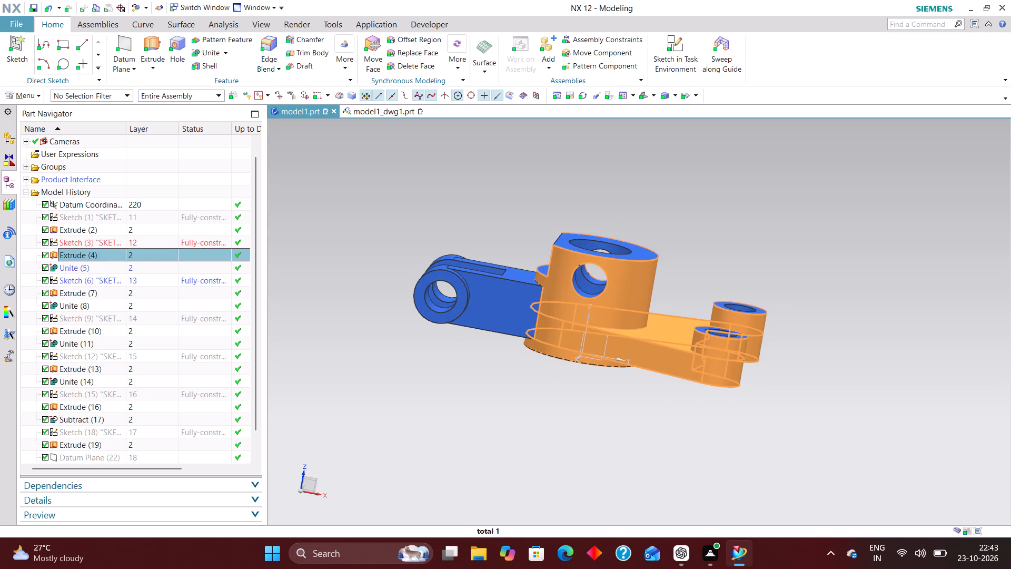
{"action": "right_click", "coordinate": [105, 252]}
{"action": "left_click", "coordinate": [133, 271]}
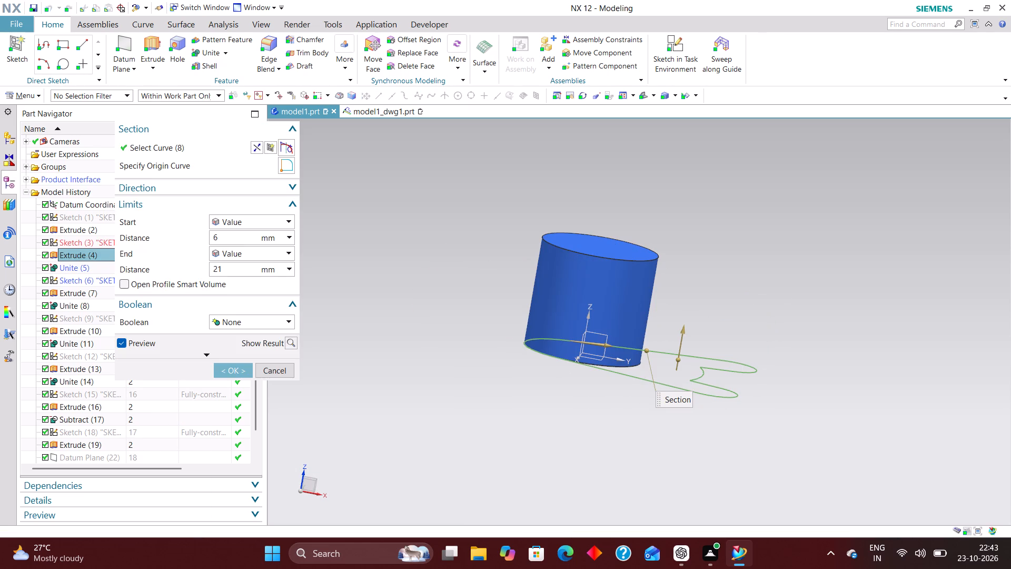
{"action": "left_click", "coordinate": [241, 367]}
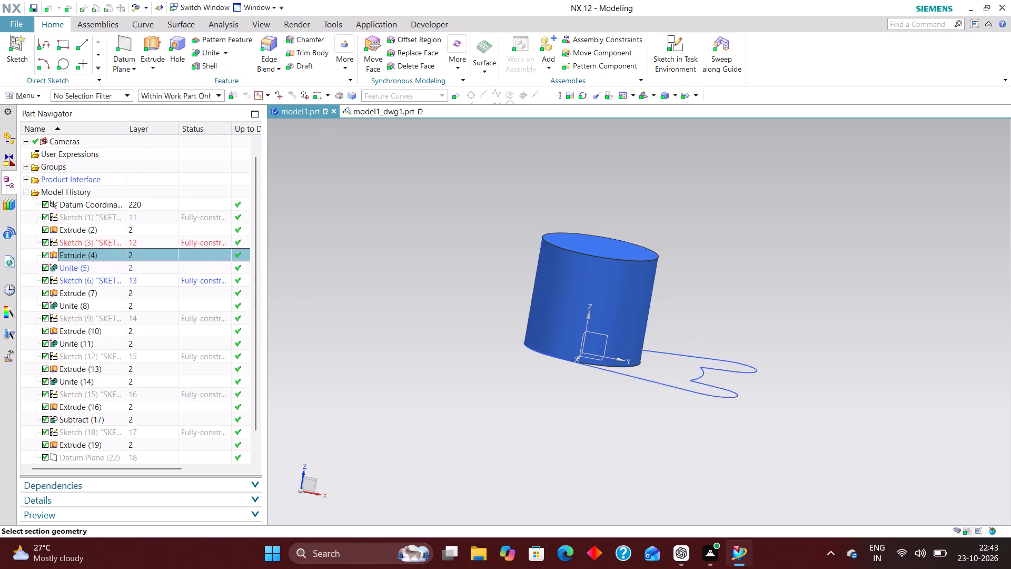
{"action": "left_click", "coordinate": [102, 257]}
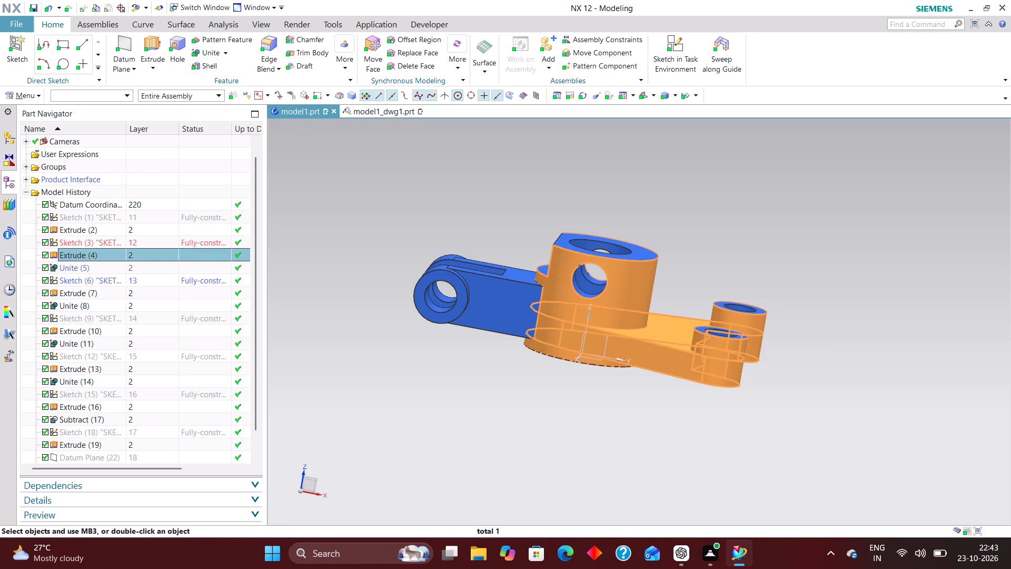
{"action": "left_click", "coordinate": [103, 279]}
{"action": "left_click", "coordinate": [103, 291]}
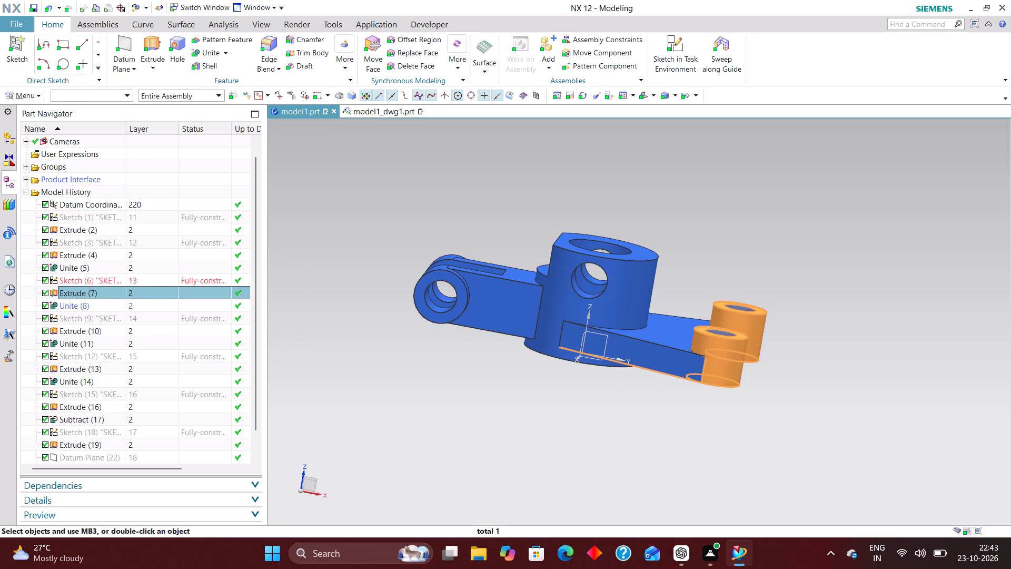
Edit the plate arm's Extrude (4) with rollback and set its end distance to 21+6 mm.
{"action": "left_click", "coordinate": [112, 254]}
{"action": "right_click", "coordinate": [112, 254]}
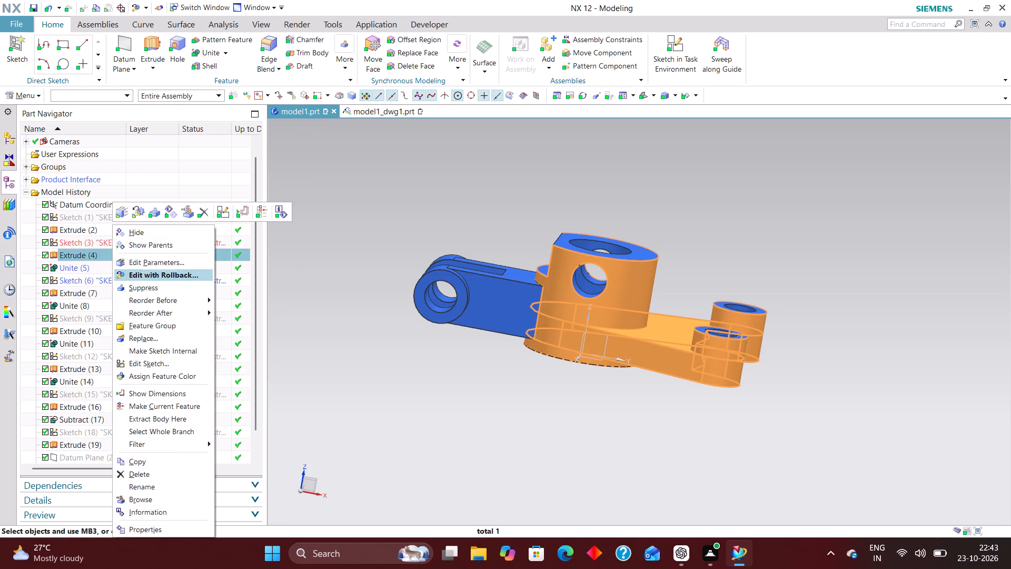
{"action": "left_click", "coordinate": [164, 279]}
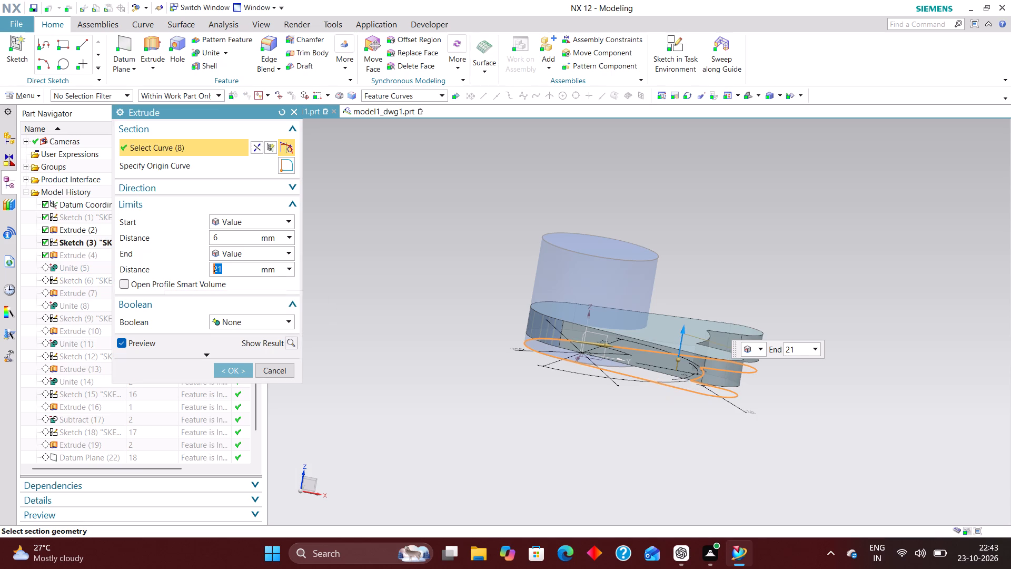
{"action": "right_click_drag", "start_coordinate": [857, 302], "coordinate": [770, 302]}
{"action": "scroll", "coordinate": [678, 345], "scroll_direction": "up", "scroll_amount": 2}
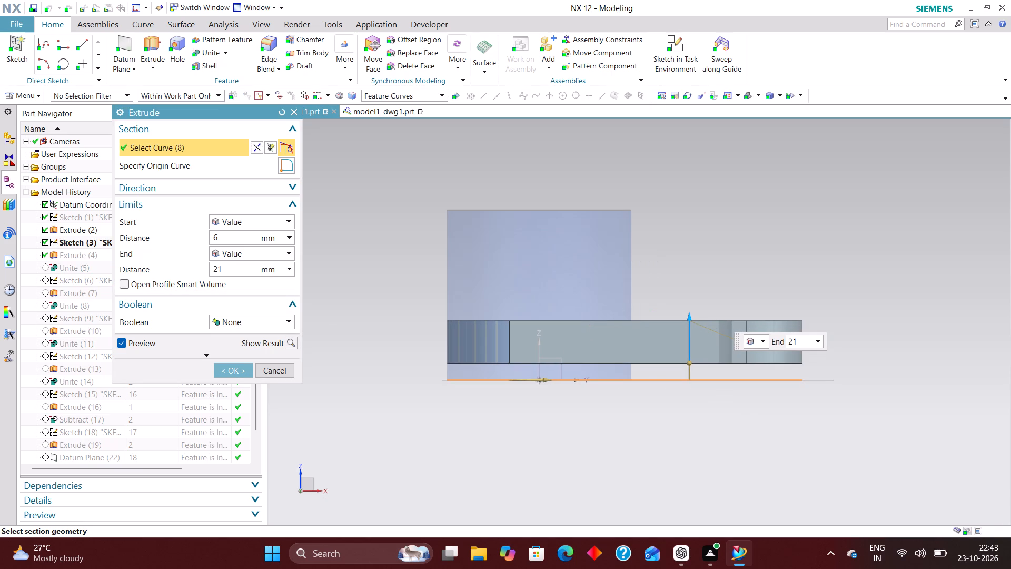
{"action": "left_click", "coordinate": [802, 338]}
{"action": "type", "text": "+6"}
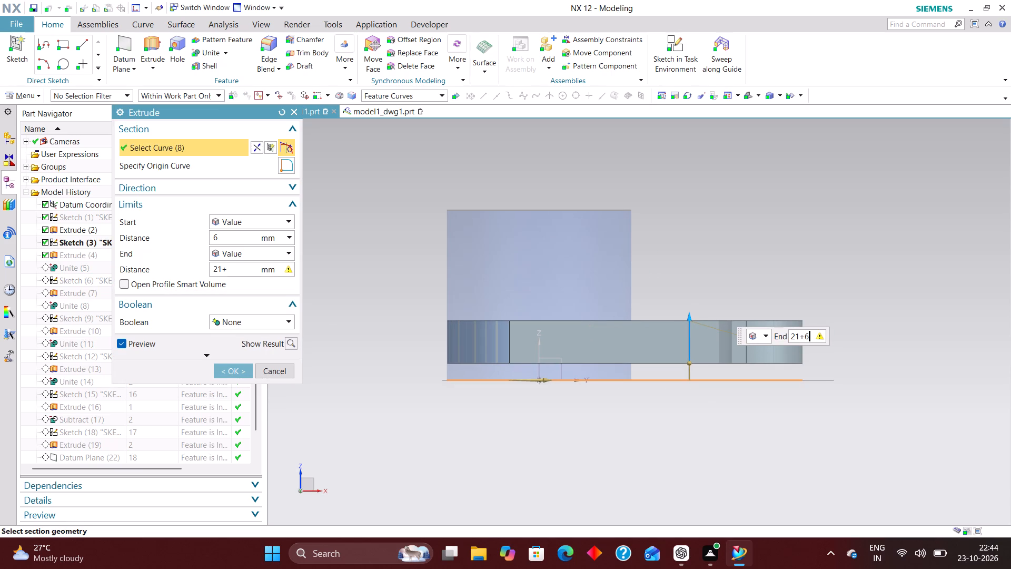
{"action": "key", "text": "Return"}
{"action": "left_click", "coordinate": [247, 368]}
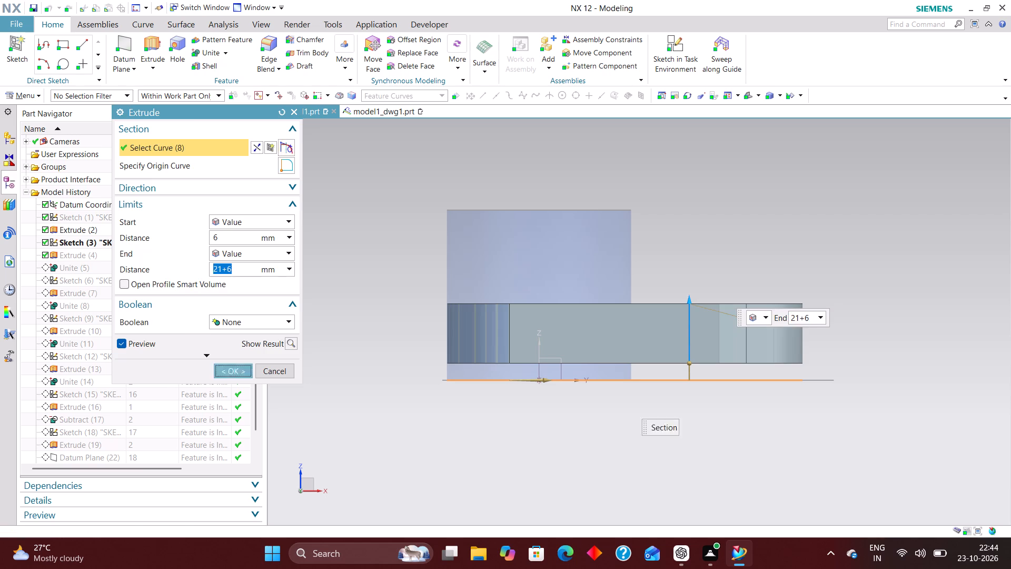
{"action": "middle_click_drag", "start_coordinate": [884, 409], "coordinate": [861, 435]}
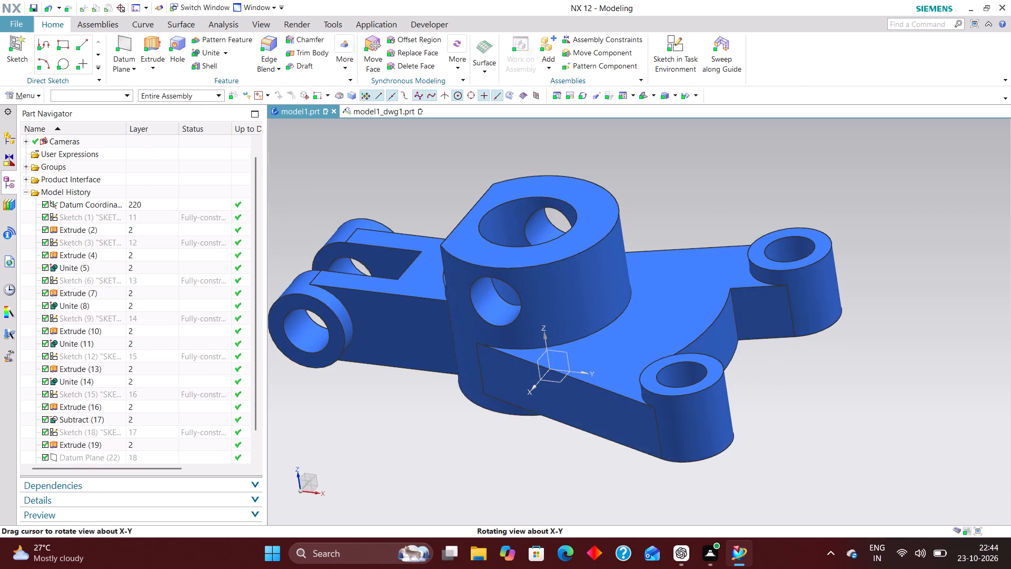
{"action": "middle_click_drag", "start_coordinate": [861, 435], "coordinate": [861, 435]}
Return to model1_dwg1.prt and update the whole drawing to match the changed model.
{"action": "left_click", "coordinate": [390, 113]}
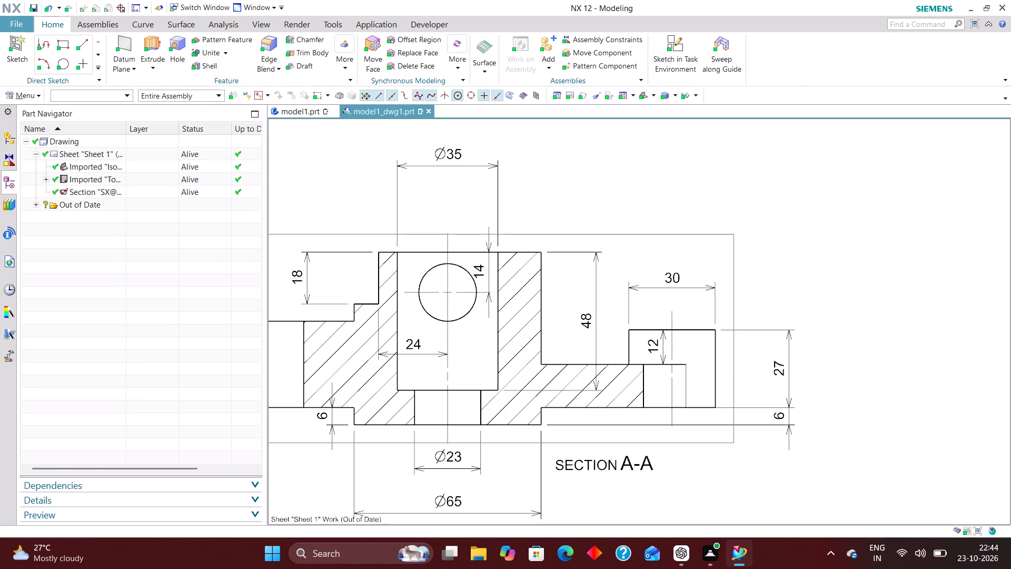
{"action": "scroll", "coordinate": [768, 327], "scroll_direction": "down", "scroll_amount": 6}
{"action": "scroll", "coordinate": [818, 207], "scroll_direction": "up", "scroll_amount": 2}
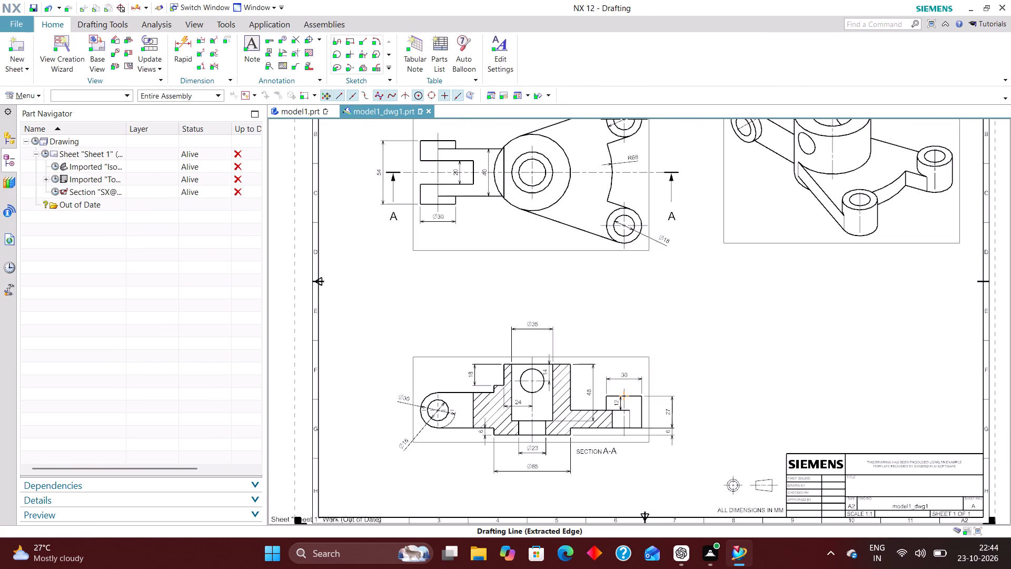
{"action": "scroll", "coordinate": [861, 297], "scroll_direction": "down", "scroll_amount": 1}
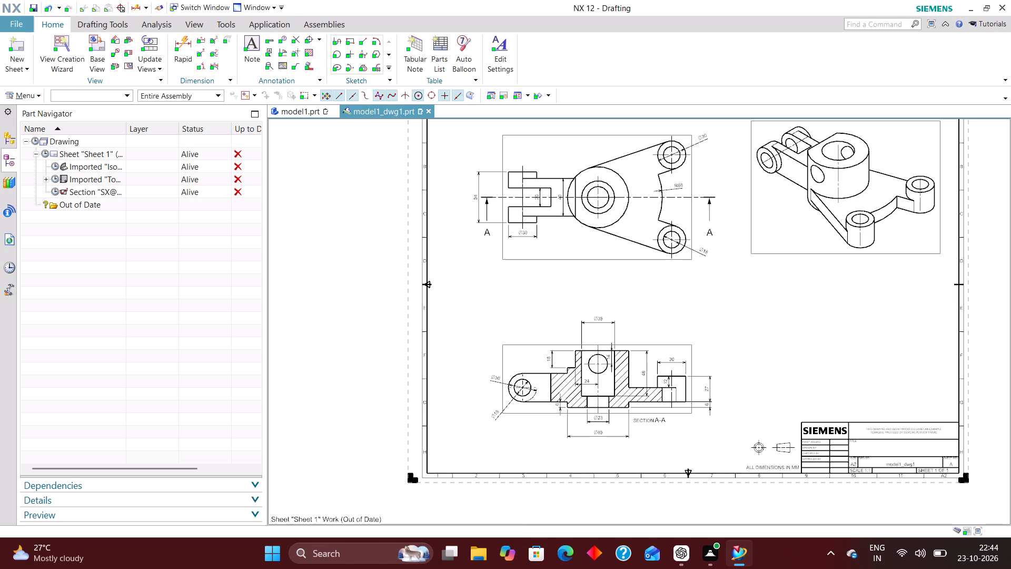
{"action": "left_click", "coordinate": [34, 140]}
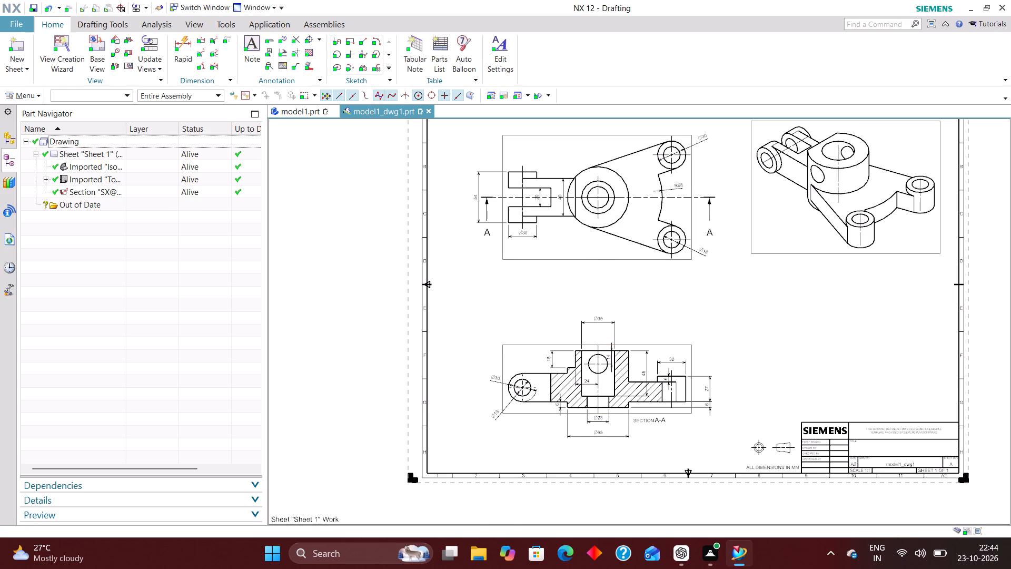
Change the measurement method of the arm-end boss's horizontal 30 dimension in section A-A to a diameter.
{"action": "scroll", "coordinate": [660, 398], "scroll_direction": "up", "scroll_amount": 5}
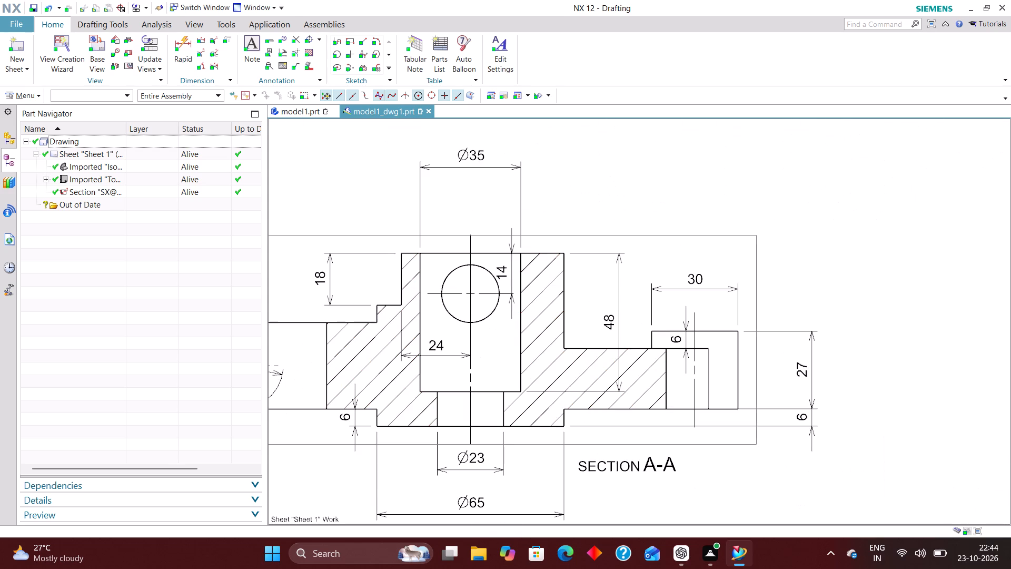
{"action": "scroll", "coordinate": [631, 364], "scroll_direction": "down", "scroll_amount": 2}
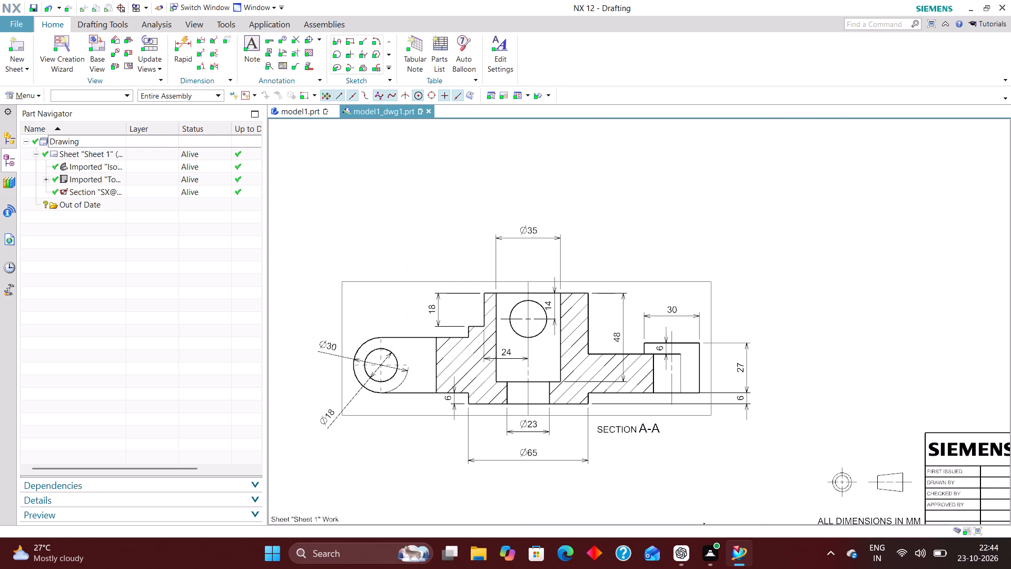
{"action": "scroll", "coordinate": [661, 412], "scroll_direction": "down", "scroll_amount": 1}
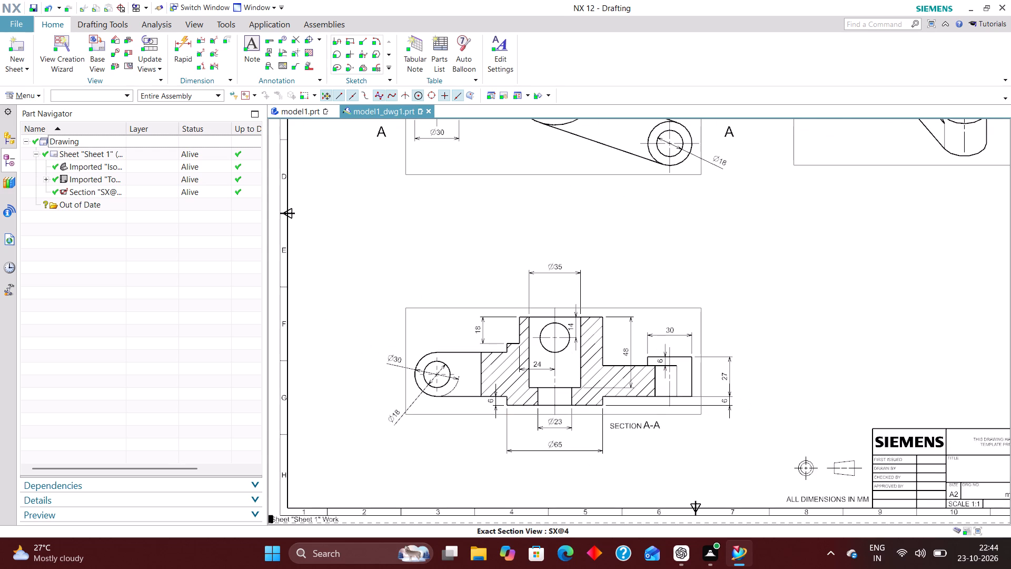
{"action": "double_click", "coordinate": [666, 334]}
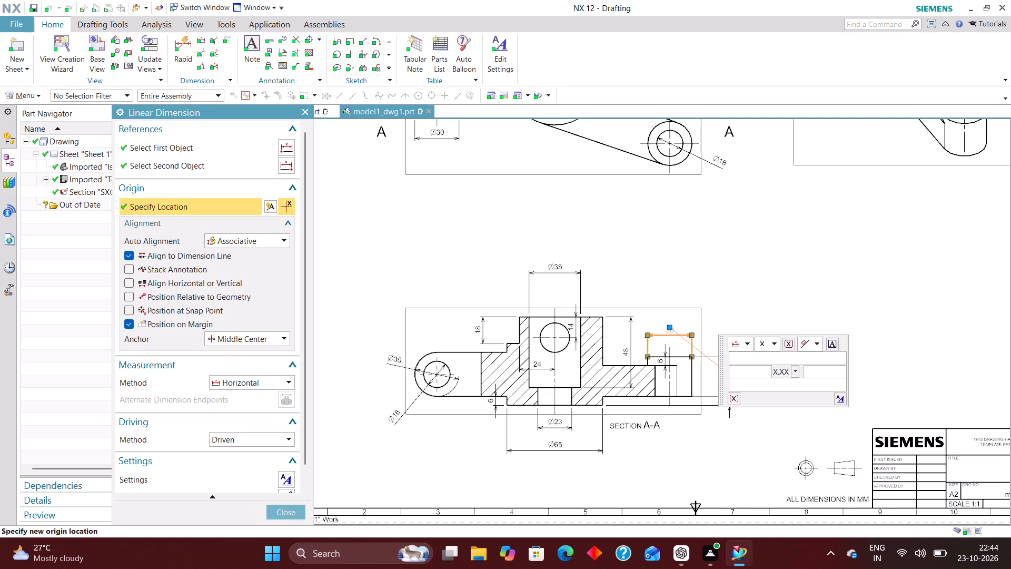
{"action": "left_click", "coordinate": [265, 383]}
{"action": "left_click", "coordinate": [249, 445]}
{"action": "left_click", "coordinate": [281, 512]}
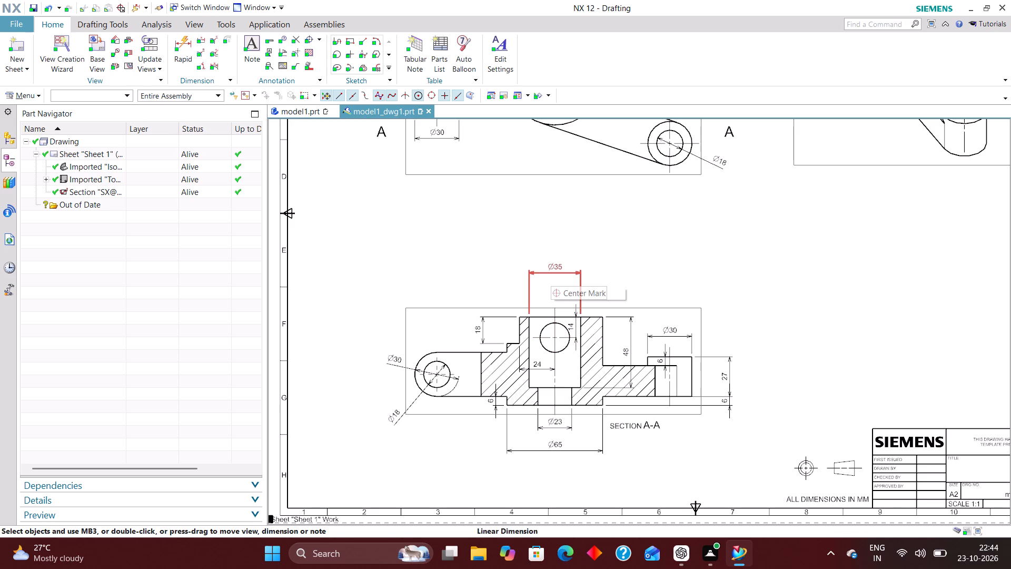
Dimension the cross hole in section A-A with the Diametral method, placing the value above and outside the central boss on the fork side.
{"action": "scroll", "coordinate": [556, 281], "scroll_direction": "up", "scroll_amount": 1}
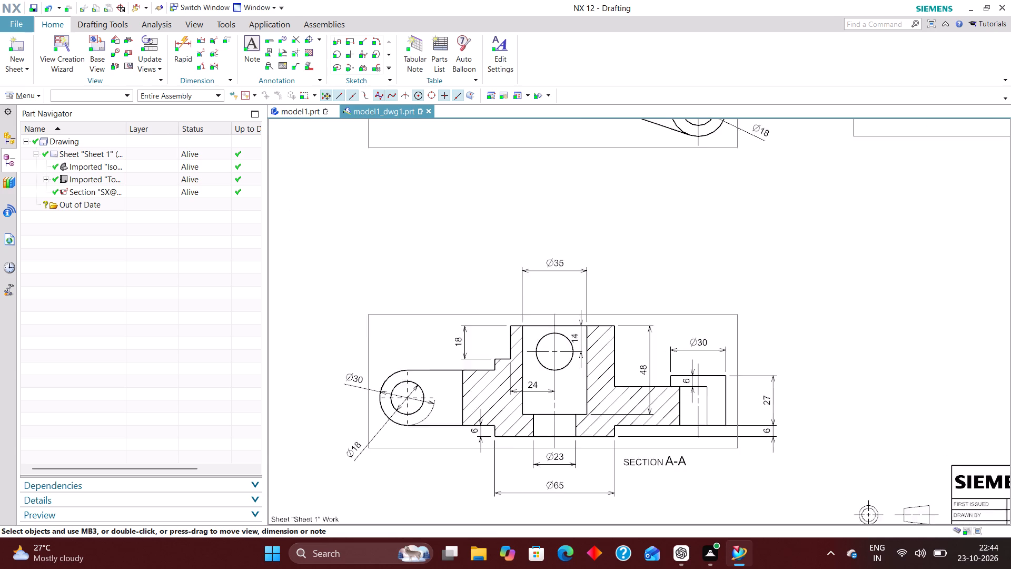
{"action": "scroll", "coordinate": [556, 281], "scroll_direction": "up", "scroll_amount": 3}
{"action": "scroll", "coordinate": [555, 281], "scroll_direction": "down", "scroll_amount": 5}
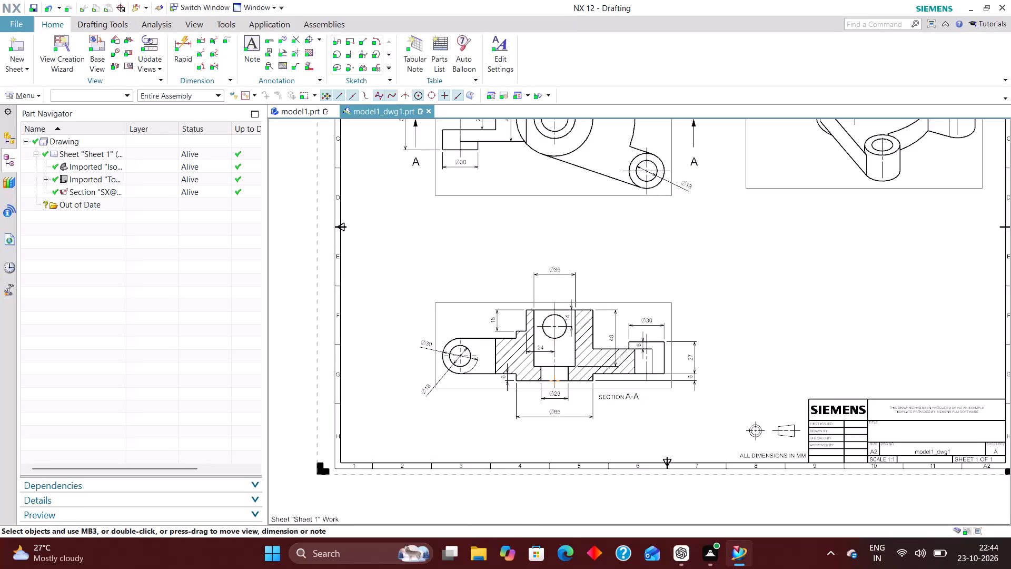
{"action": "scroll", "coordinate": [547, 368], "scroll_direction": "down", "scroll_amount": 1}
{"action": "scroll", "coordinate": [554, 325], "scroll_direction": "up", "scroll_amount": 3}
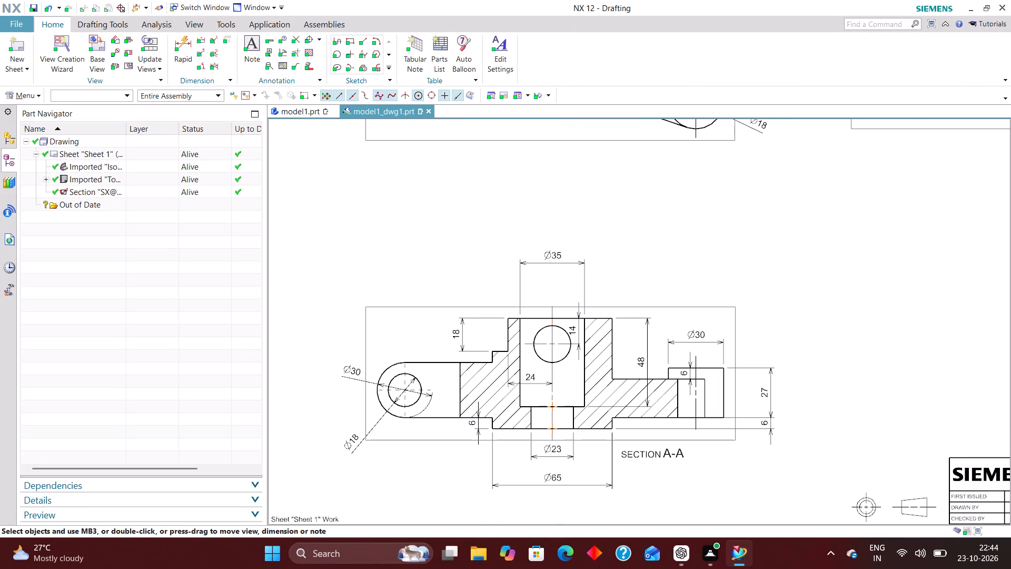
{"action": "scroll", "coordinate": [530, 393], "scroll_direction": "down", "scroll_amount": 1}
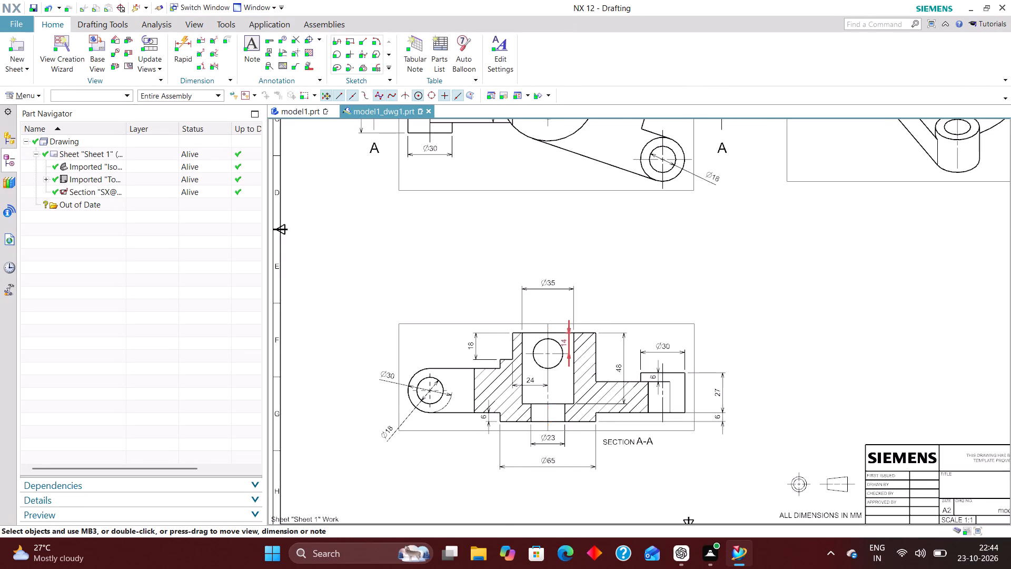
{"action": "scroll", "coordinate": [570, 322], "scroll_direction": "up", "scroll_amount": 3}
{"action": "scroll", "coordinate": [540, 344], "scroll_direction": "down", "scroll_amount": 2}
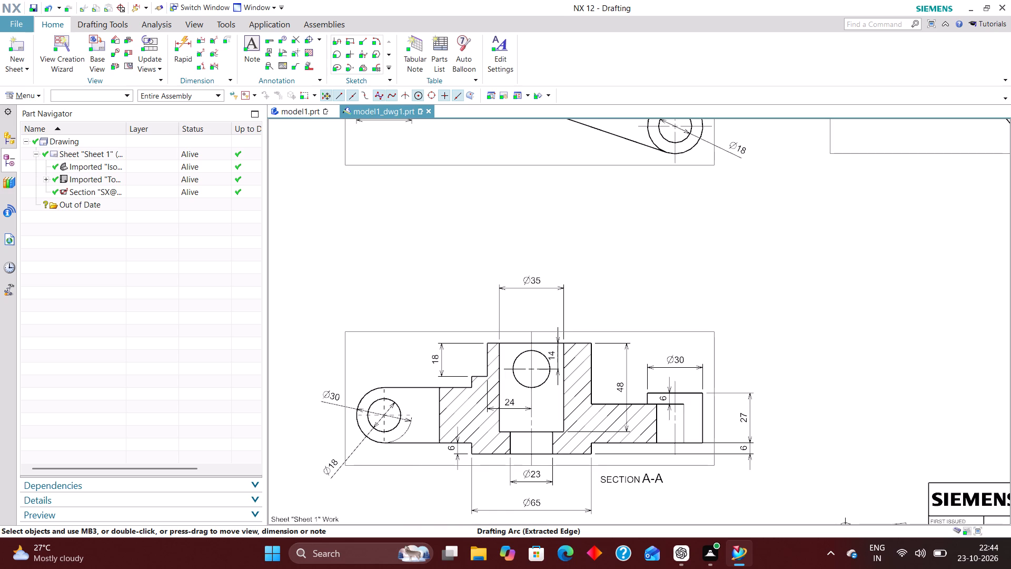
{"action": "left_click", "coordinate": [185, 41]}
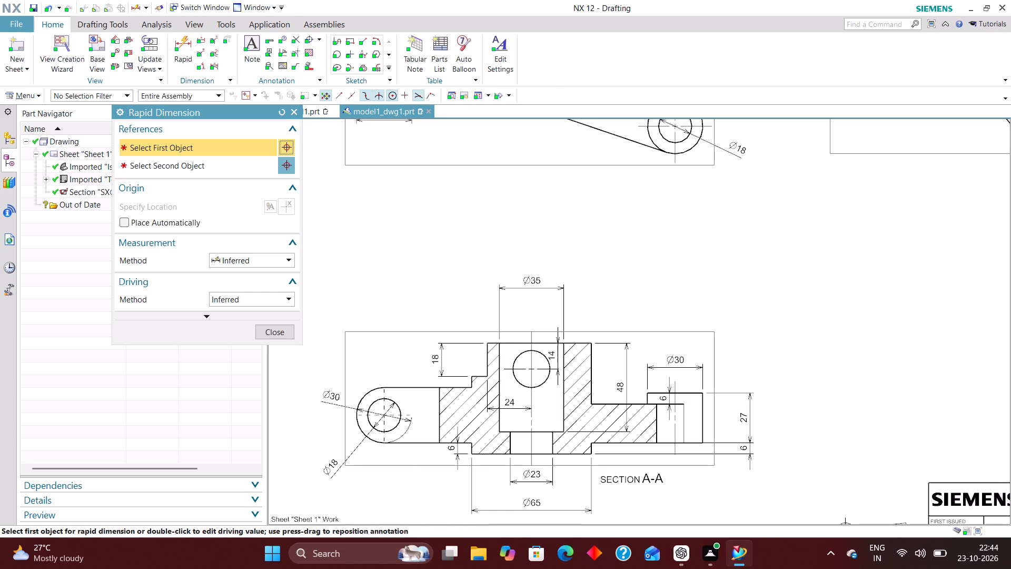
{"action": "left_click", "coordinate": [237, 259]}
{"action": "left_click", "coordinate": [241, 361]}
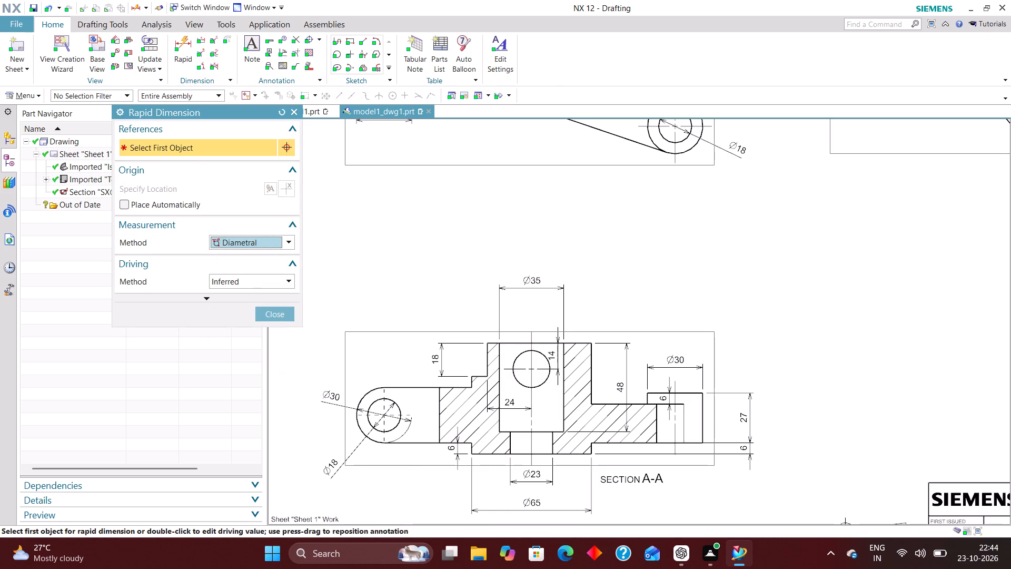
{"action": "left_click", "coordinate": [521, 354]}
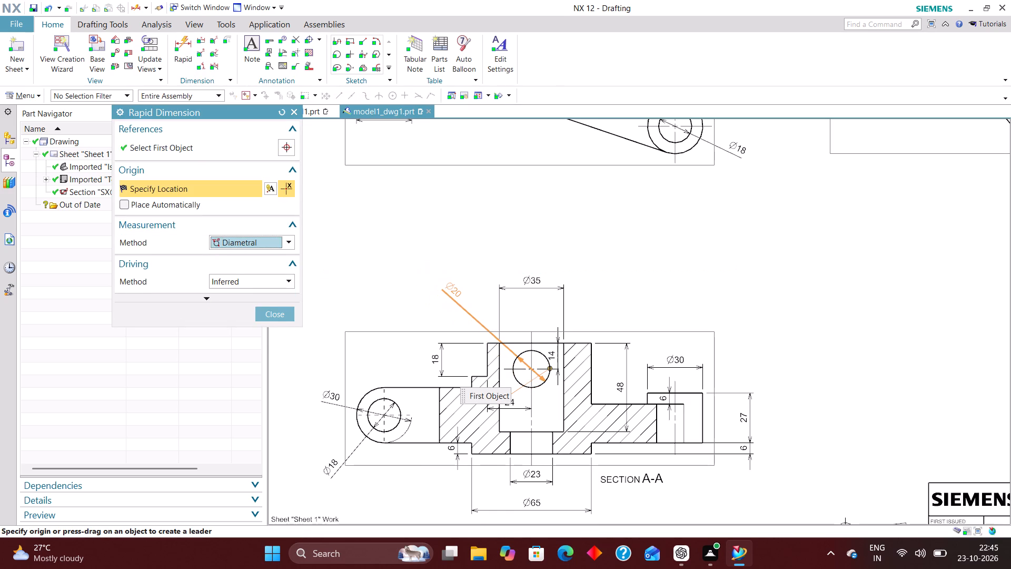
{"action": "left_click", "coordinate": [453, 289]}
{"action": "left_click", "coordinate": [288, 317]}
{"action": "scroll", "coordinate": [432, 323], "scroll_direction": "down", "scroll_amount": 2}
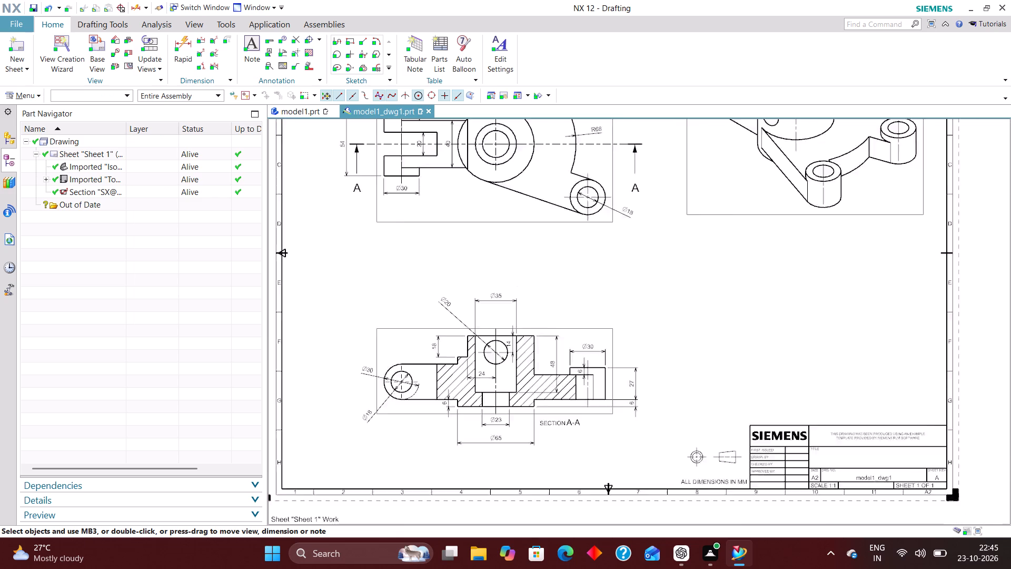
Dimension the horizontal distance in the top view from the central hole's centre to the boss's vertical flat edge, placing it below the boss.
{"action": "scroll", "coordinate": [432, 323], "scroll_direction": "down", "scroll_amount": 2}
{"action": "scroll", "coordinate": [482, 182], "scroll_direction": "up", "scroll_amount": 5}
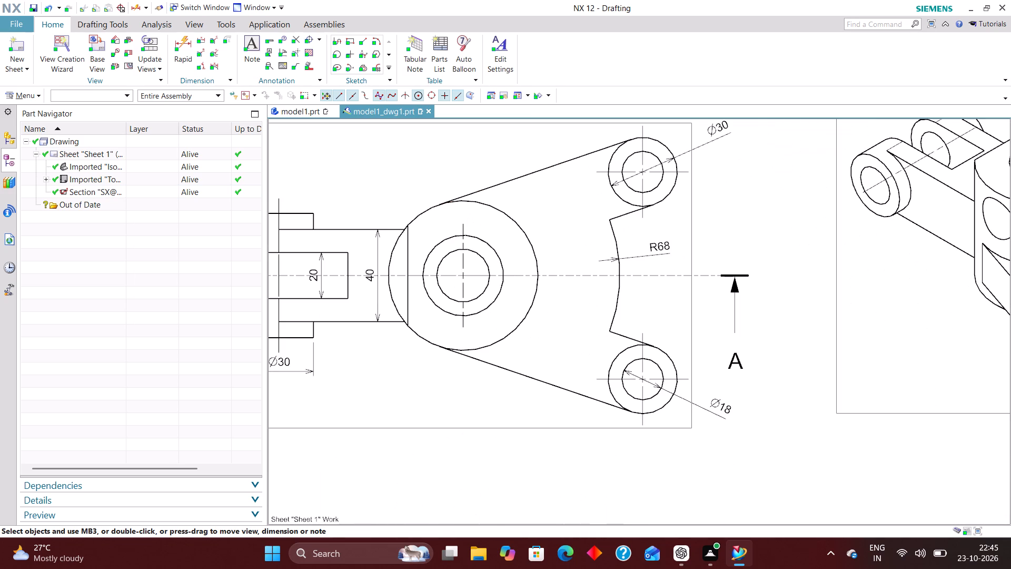
{"action": "scroll", "coordinate": [451, 361], "scroll_direction": "down", "scroll_amount": 4}
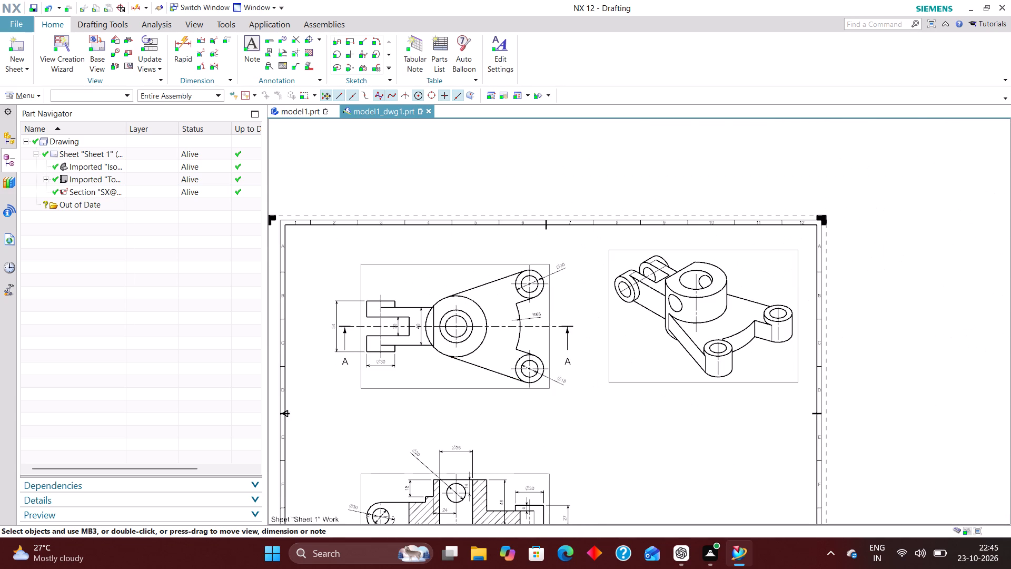
{"action": "scroll", "coordinate": [450, 476], "scroll_direction": "down", "scroll_amount": 2}
{"action": "scroll", "coordinate": [447, 509], "scroll_direction": "up", "scroll_amount": 5}
{"action": "right_click_drag", "start_coordinate": [453, 480], "coordinate": [415, 480]}
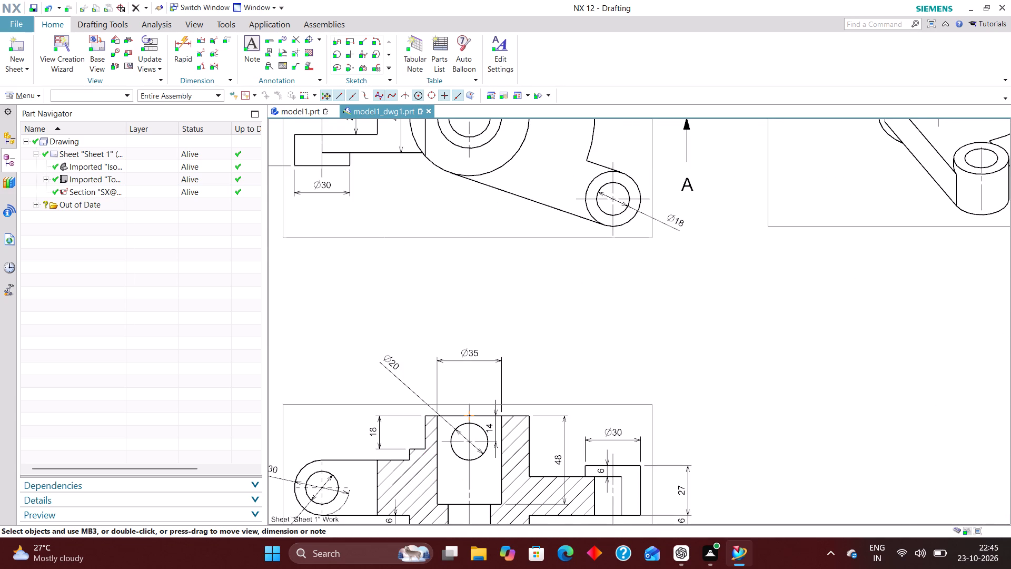
{"action": "scroll", "coordinate": [459, 433], "scroll_direction": "down", "scroll_amount": 3}
{"action": "scroll", "coordinate": [462, 248], "scroll_direction": "up", "scroll_amount": 2}
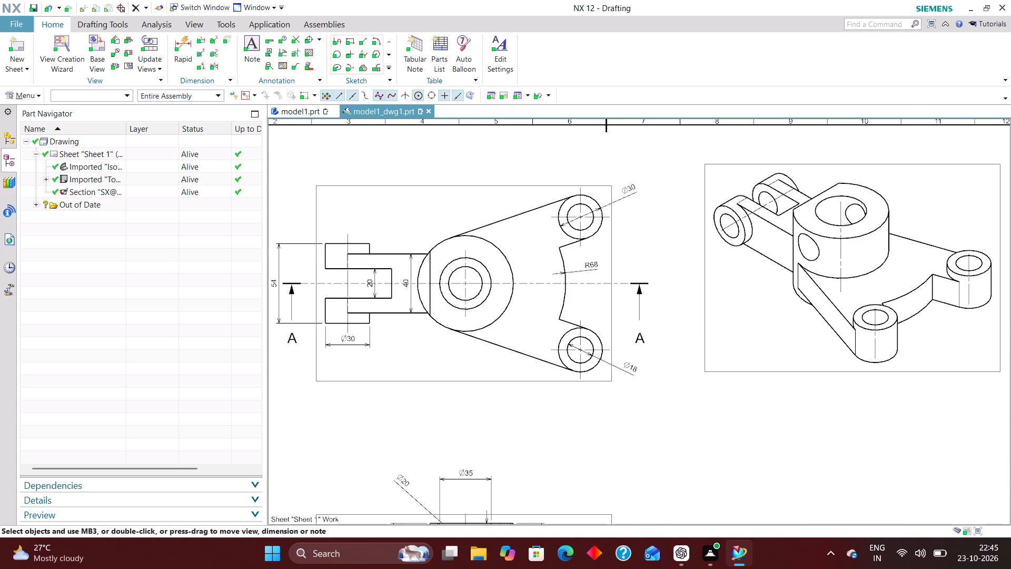
{"action": "left_click", "coordinate": [182, 40]}
{"action": "scroll", "coordinate": [457, 284], "scroll_direction": "up", "scroll_amount": 3}
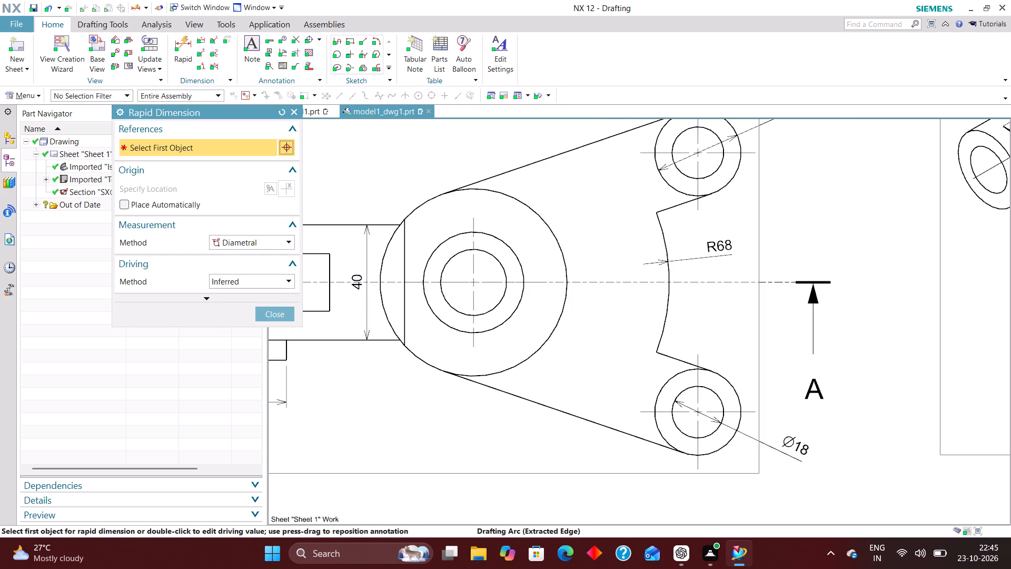
{"action": "left_click", "coordinate": [272, 243]}
{"action": "left_click", "coordinate": [265, 252]}
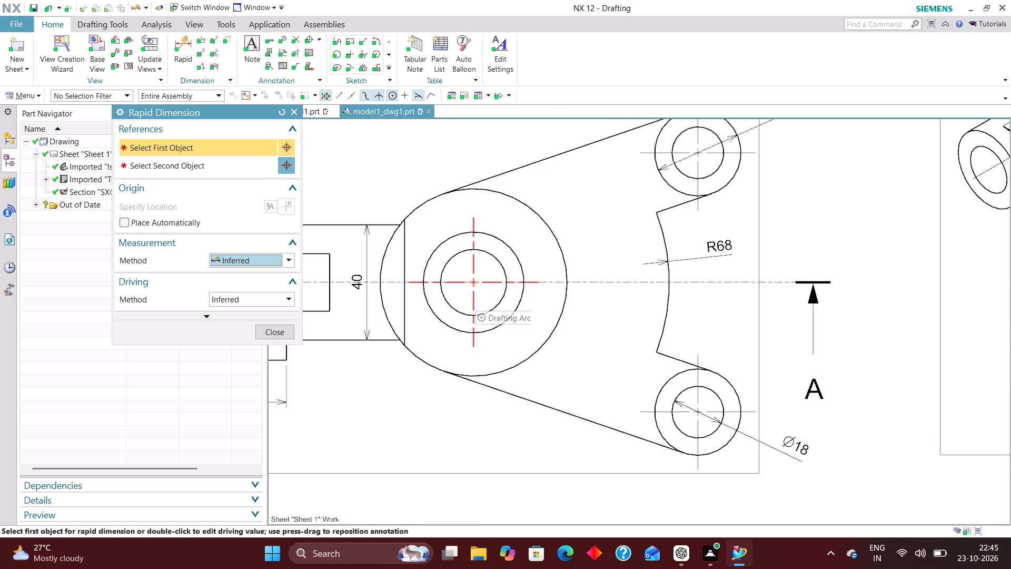
{"action": "left_click", "coordinate": [475, 297]}
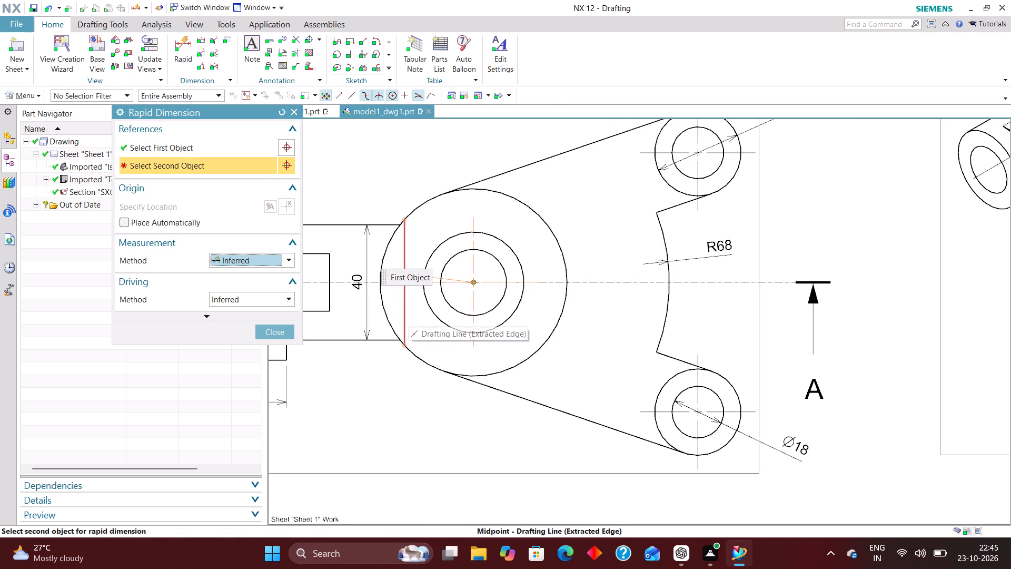
{"action": "left_click", "coordinate": [402, 309]}
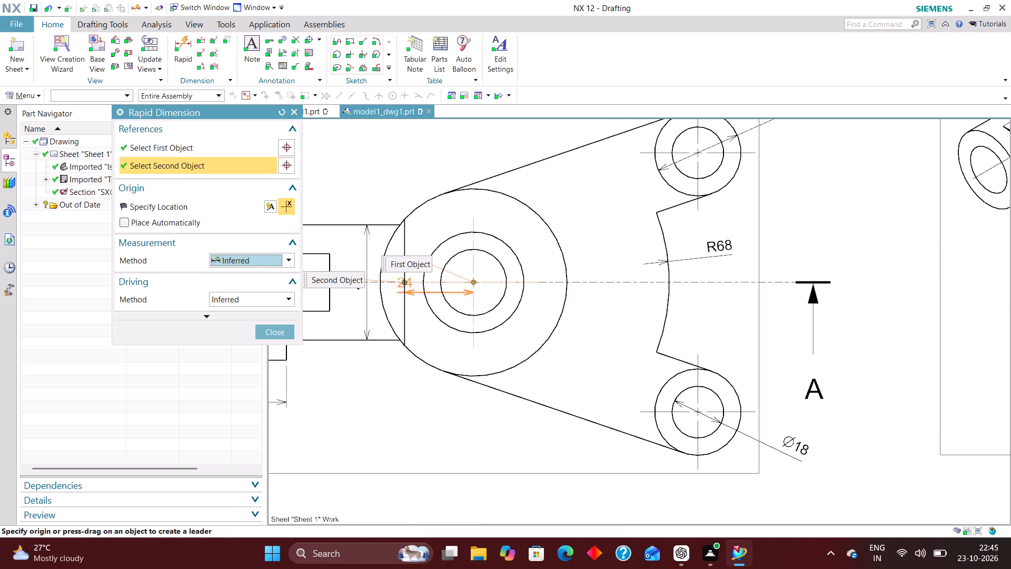
{"action": "left_click", "coordinate": [438, 421]}
{"action": "left_click", "coordinate": [283, 332]}
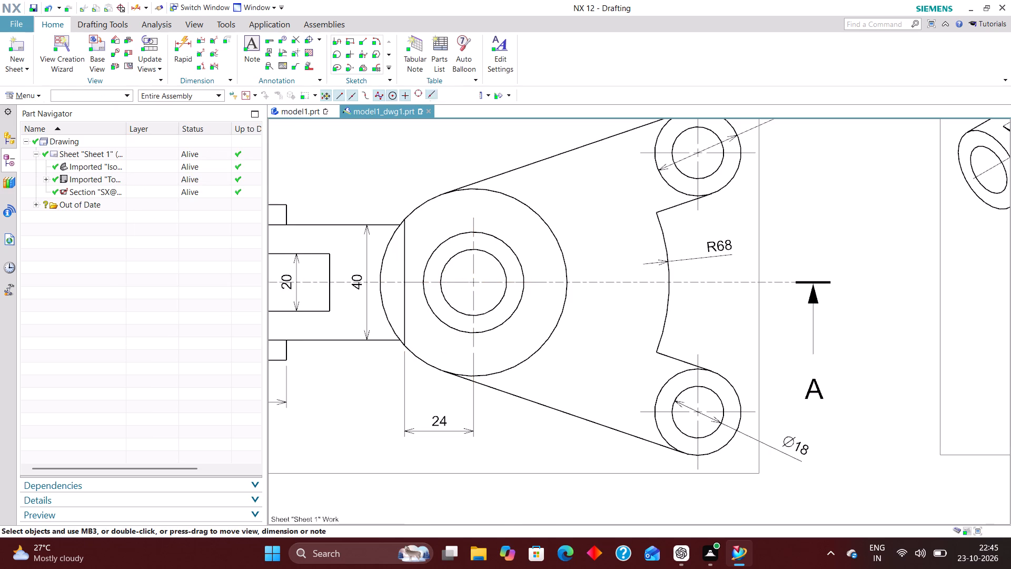
Dimension the horizontal distance in the top view between the central hole's centre and the fork's cross-hole centerline, placing it above the arm.
{"action": "scroll", "coordinate": [406, 350], "scroll_direction": "down", "scroll_amount": 2}
{"action": "scroll", "coordinate": [468, 385], "scroll_direction": "down", "scroll_amount": 2}
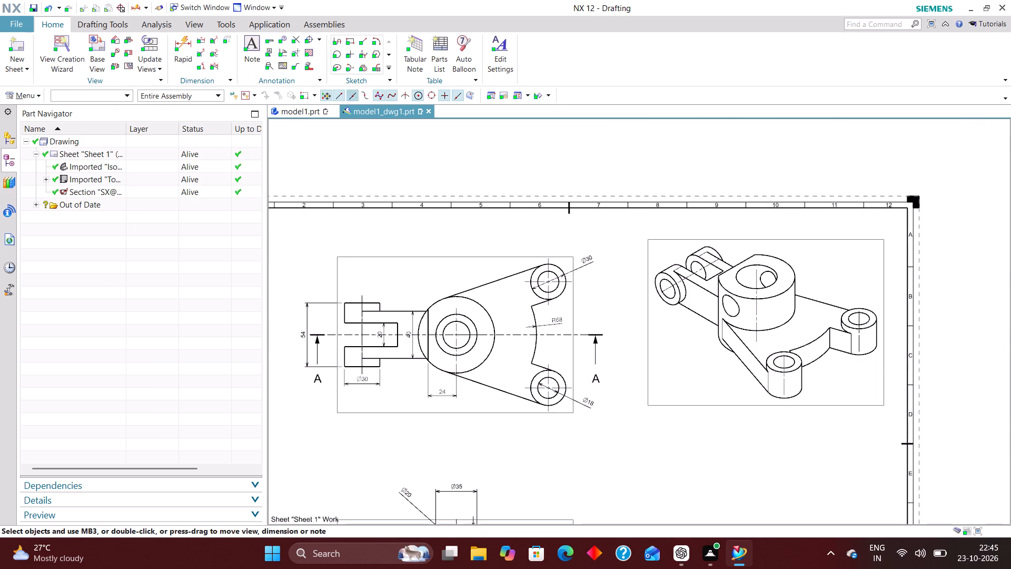
{"action": "left_click", "coordinate": [181, 44]}
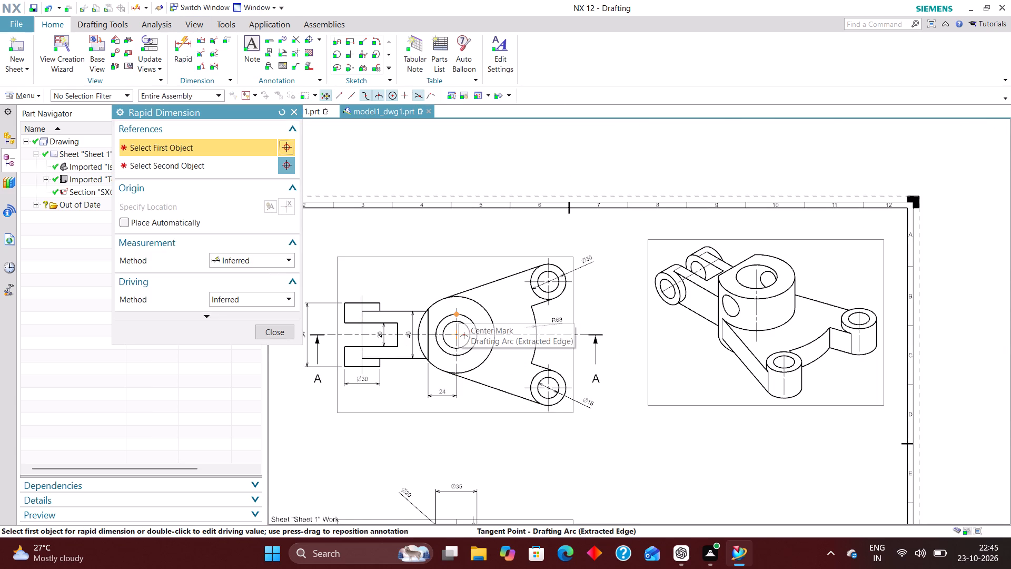
{"action": "scroll", "coordinate": [437, 322], "scroll_direction": "up", "scroll_amount": 5}
{"action": "left_click", "coordinate": [487, 341]}
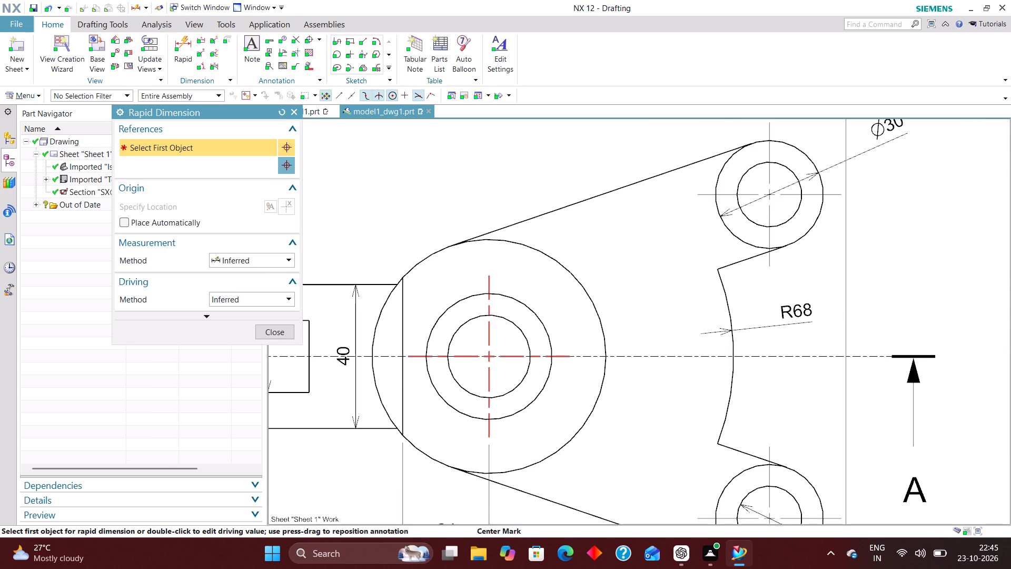
{"action": "scroll", "coordinate": [572, 342], "scroll_direction": "down", "scroll_amount": 4}
{"action": "scroll", "coordinate": [402, 351], "scroll_direction": "up", "scroll_amount": 4}
{"action": "left_click", "coordinate": [444, 328]}
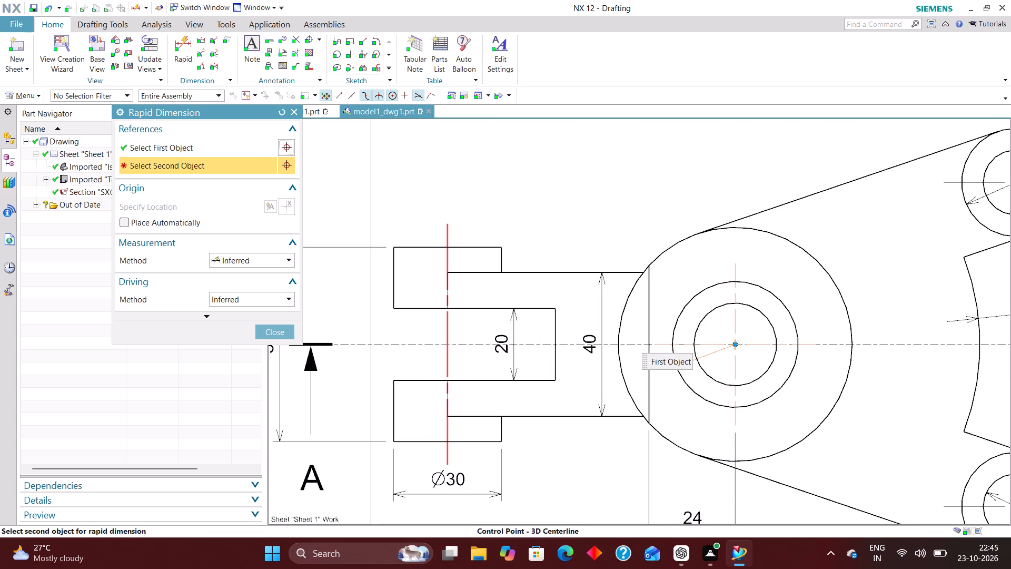
{"action": "scroll", "coordinate": [489, 312], "scroll_direction": "down", "scroll_amount": 4}
{"action": "scroll", "coordinate": [556, 269], "scroll_direction": "down", "scroll_amount": 2}
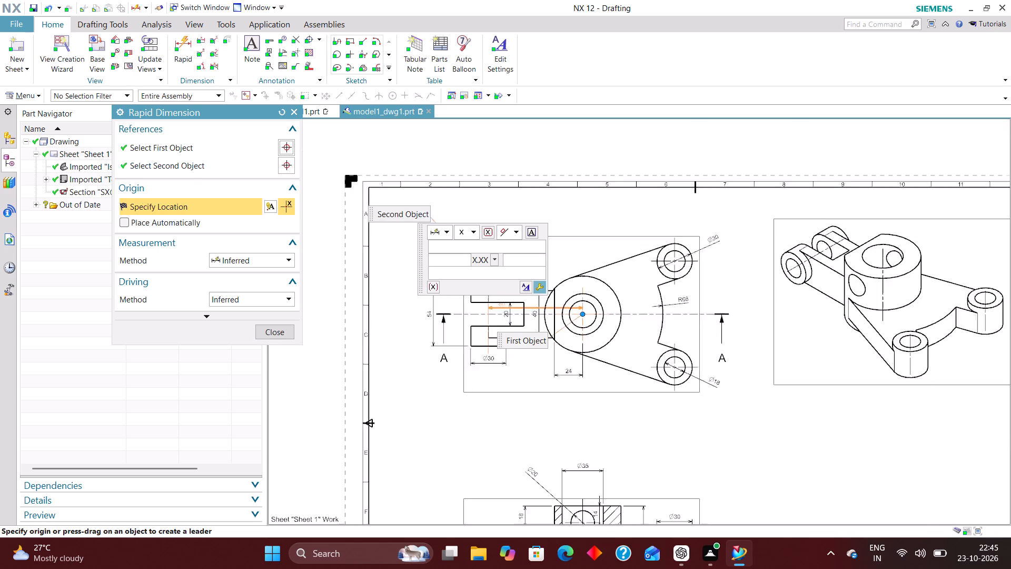
{"action": "scroll", "coordinate": [556, 269], "scroll_direction": "down", "scroll_amount": 2}
{"action": "scroll", "coordinate": [544, 267], "scroll_direction": "up", "scroll_amount": 12}
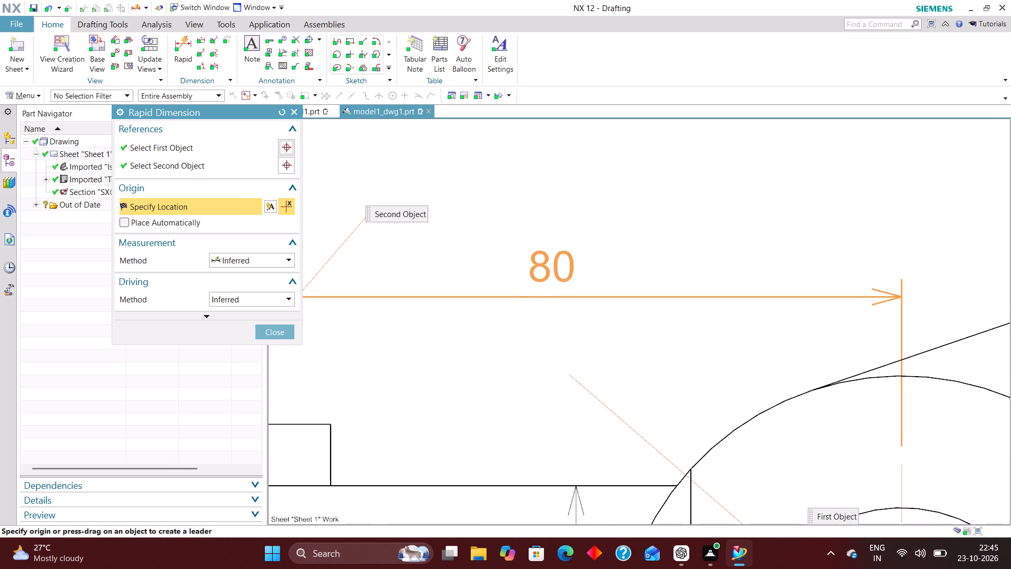
{"action": "left_click", "coordinate": [480, 216]}
{"action": "scroll", "coordinate": [440, 238], "scroll_direction": "down", "scroll_amount": 12}
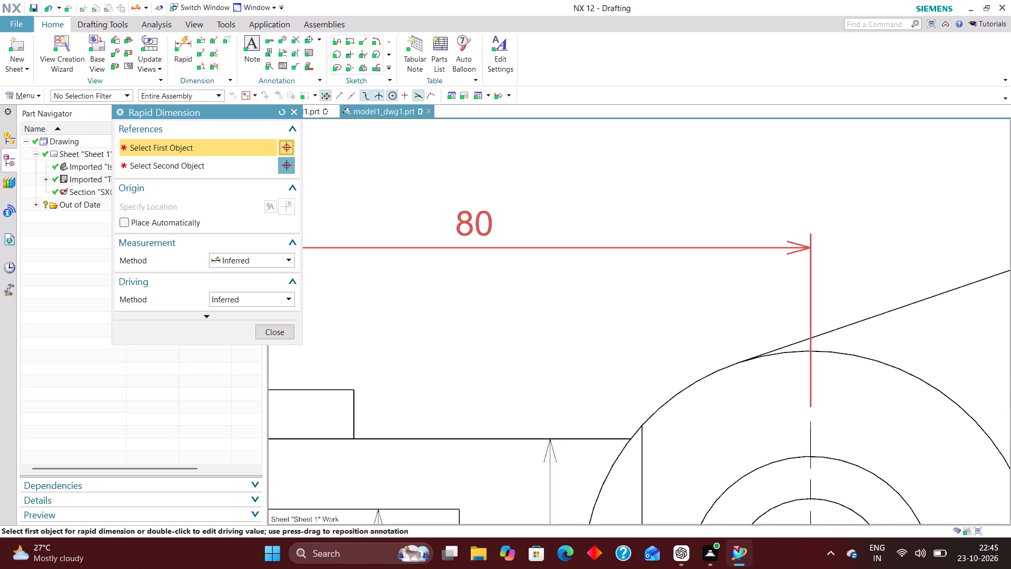
{"action": "scroll", "coordinate": [426, 259], "scroll_direction": "down", "scroll_amount": 5}
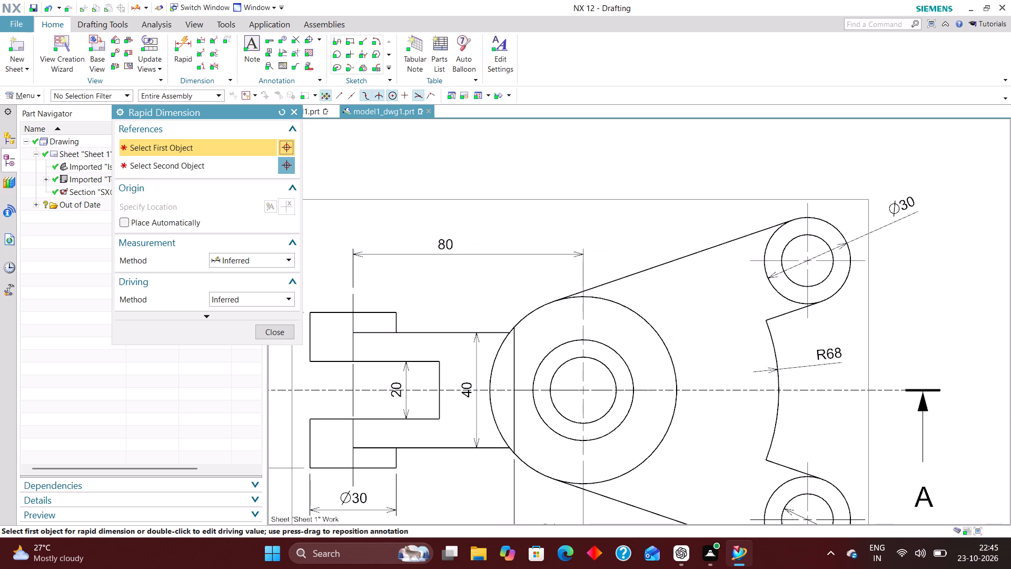
{"action": "scroll", "coordinate": [486, 265], "scroll_direction": "down", "scroll_amount": 2}
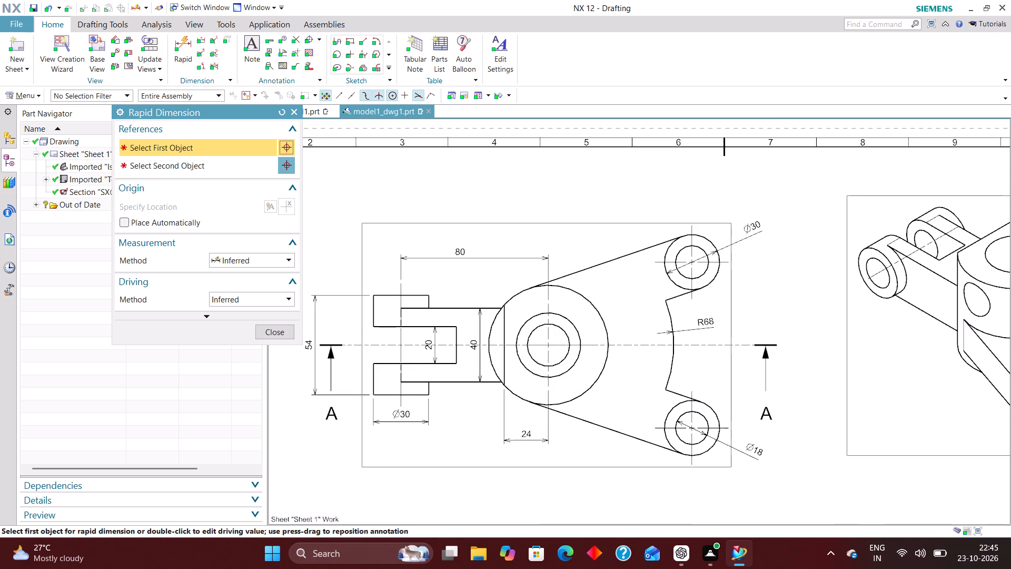
{"action": "scroll", "coordinate": [681, 332], "scroll_direction": "up", "scroll_amount": 3}
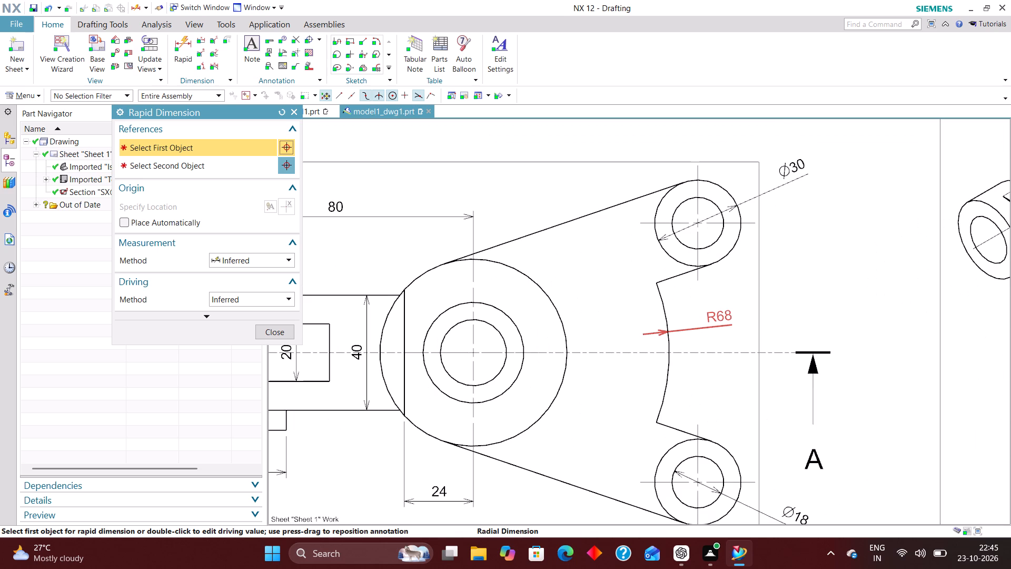
{"action": "scroll", "coordinate": [560, 290], "scroll_direction": "down", "scroll_amount": 2}
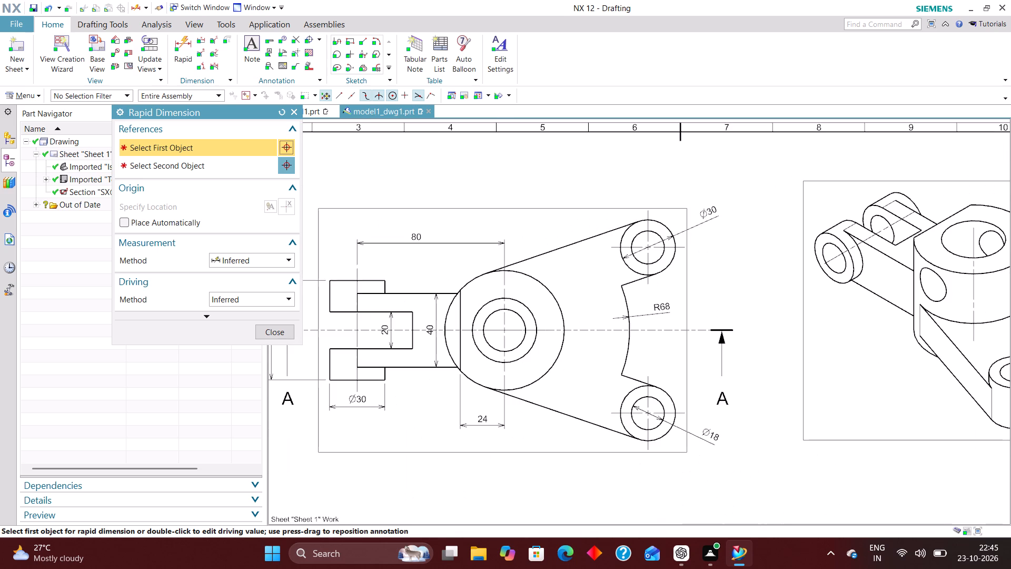
{"action": "scroll", "coordinate": [615, 296], "scroll_direction": "up", "scroll_amount": 2}
{"action": "left_click", "coordinate": [288, 333]}
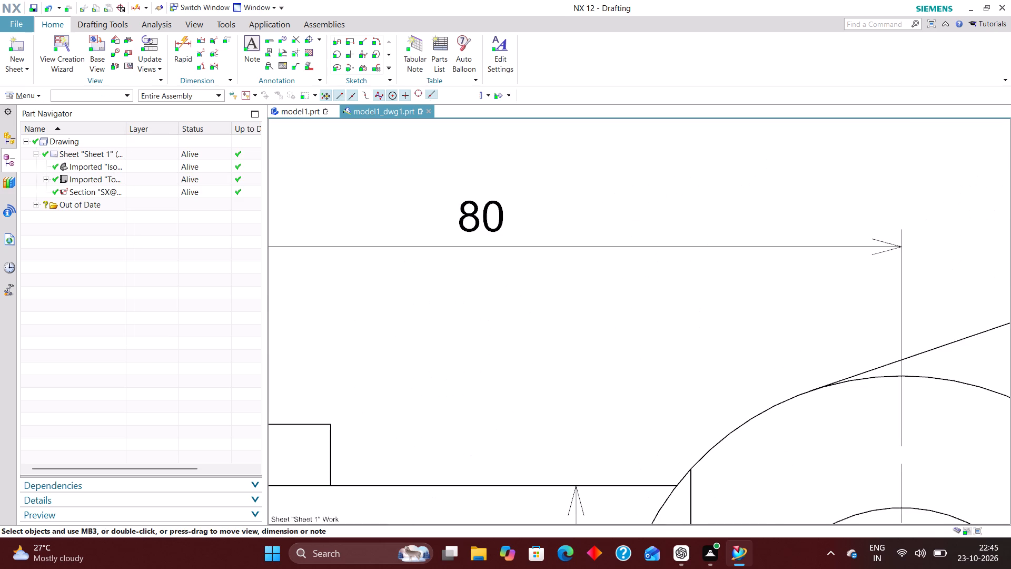
Edit the top view's R68 radial dimension to extend its line to the arc centre and set the arrow to Out.
{"action": "scroll", "coordinate": [396, 287], "scroll_direction": "down", "scroll_amount": 9}
{"action": "scroll", "coordinate": [556, 323], "scroll_direction": "up", "scroll_amount": 4}
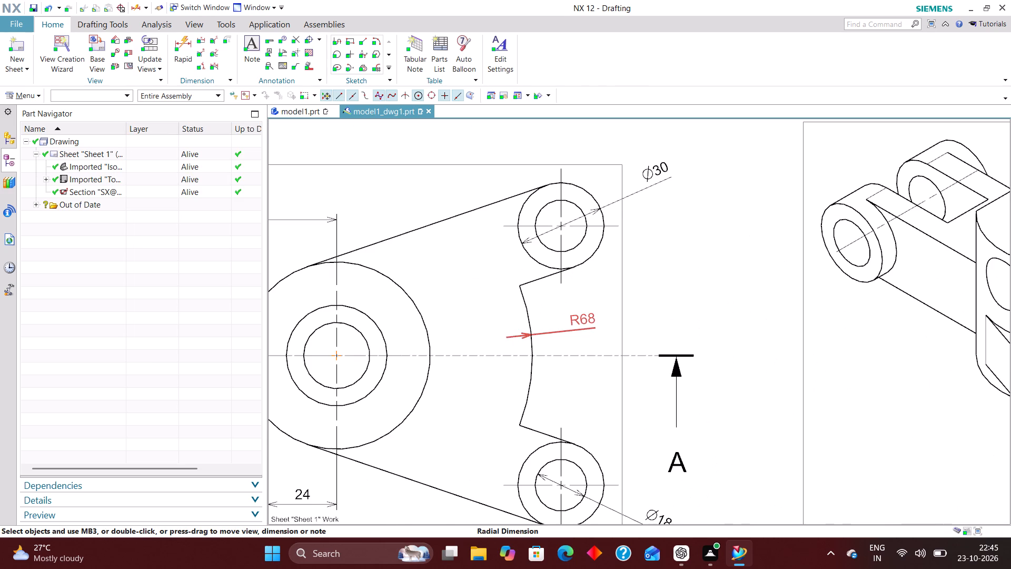
{"action": "double_click", "coordinate": [580, 325]}
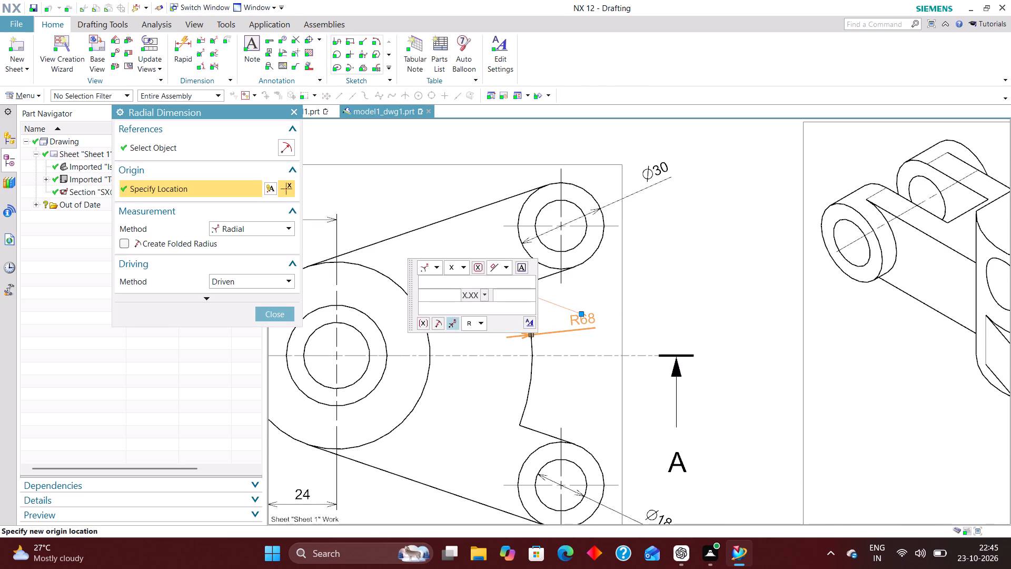
{"action": "left_click", "coordinate": [449, 323]}
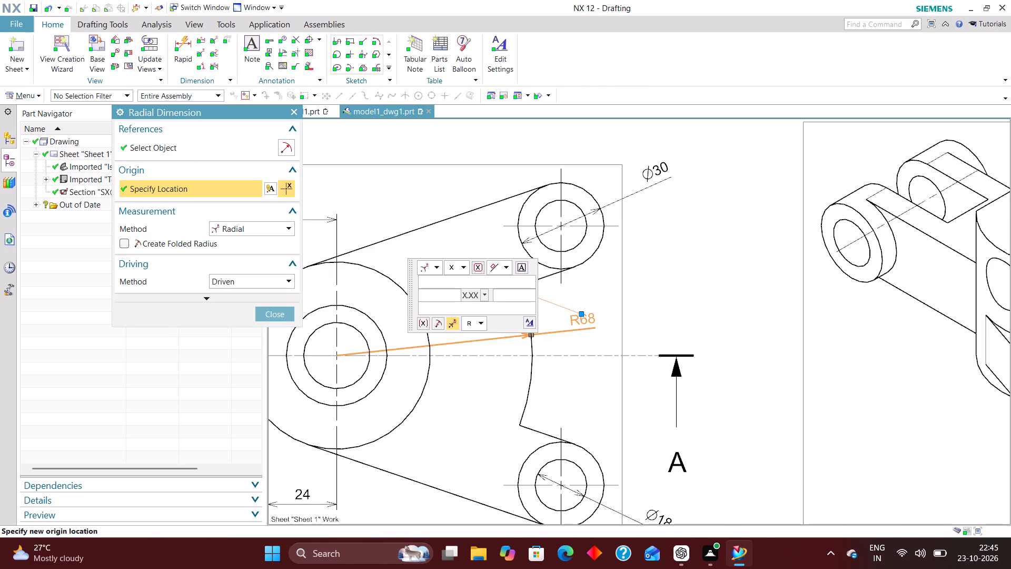
{"action": "left_click", "coordinate": [530, 336]}
{"action": "left_click", "coordinate": [458, 344]}
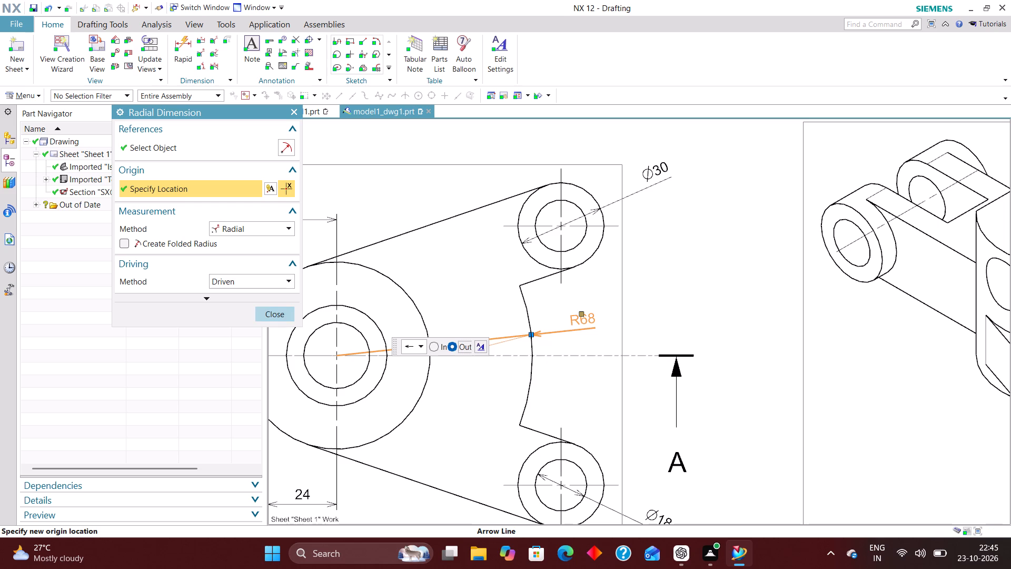
{"action": "left_click", "coordinate": [432, 348]}
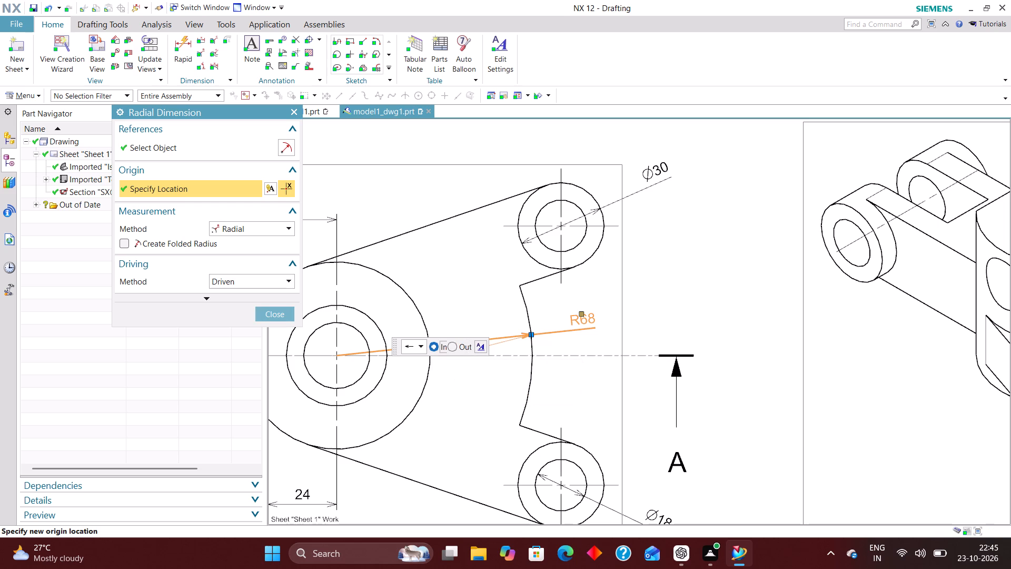
{"action": "left_click", "coordinate": [448, 345]}
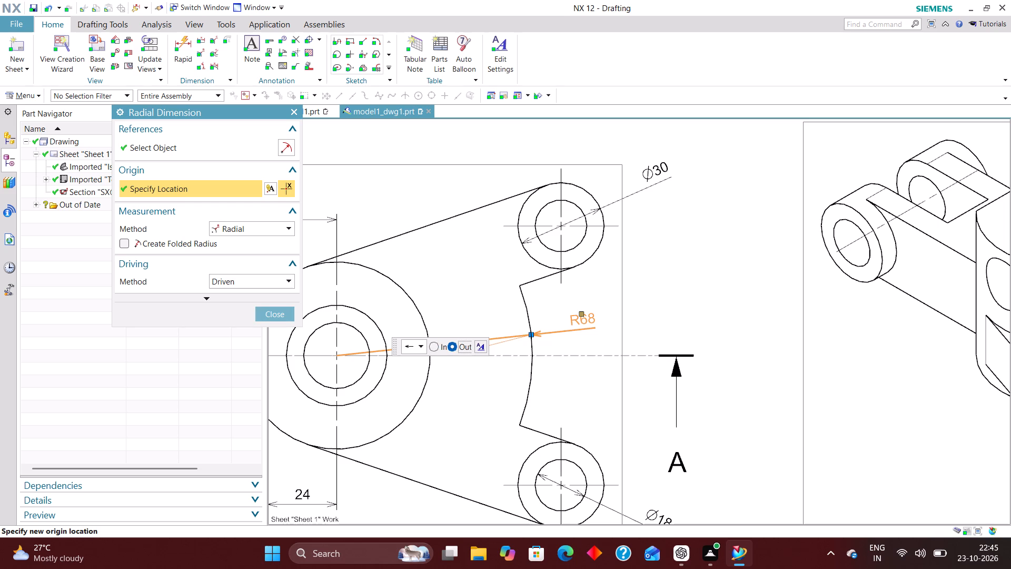
{"action": "left_click", "coordinate": [280, 316]}
Move the R68 value between the central boss and the concave arc, above the horizontal centerline.
{"action": "left_click_drag", "start_coordinate": [502, 338], "coordinate": [502, 337]}
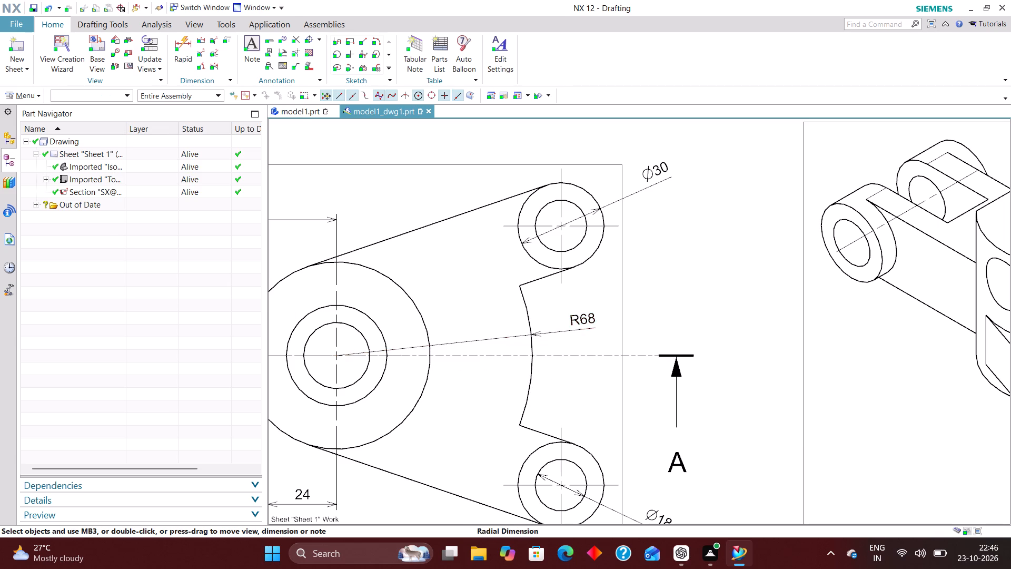
{"action": "left_click_drag", "start_coordinate": [502, 337], "coordinate": [458, 340]}
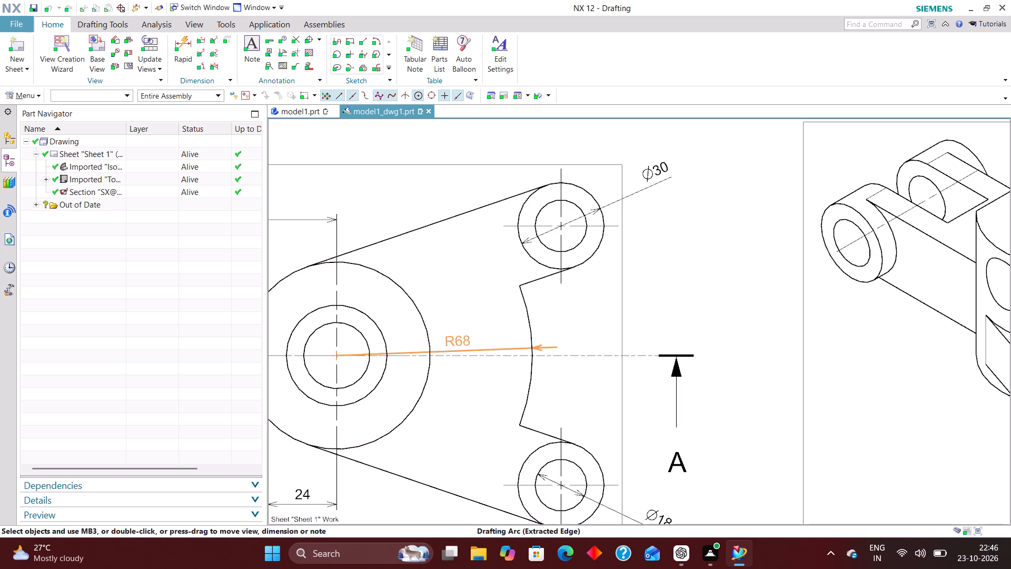
{"action": "left_click_drag", "start_coordinate": [458, 340], "coordinate": [474, 318]}
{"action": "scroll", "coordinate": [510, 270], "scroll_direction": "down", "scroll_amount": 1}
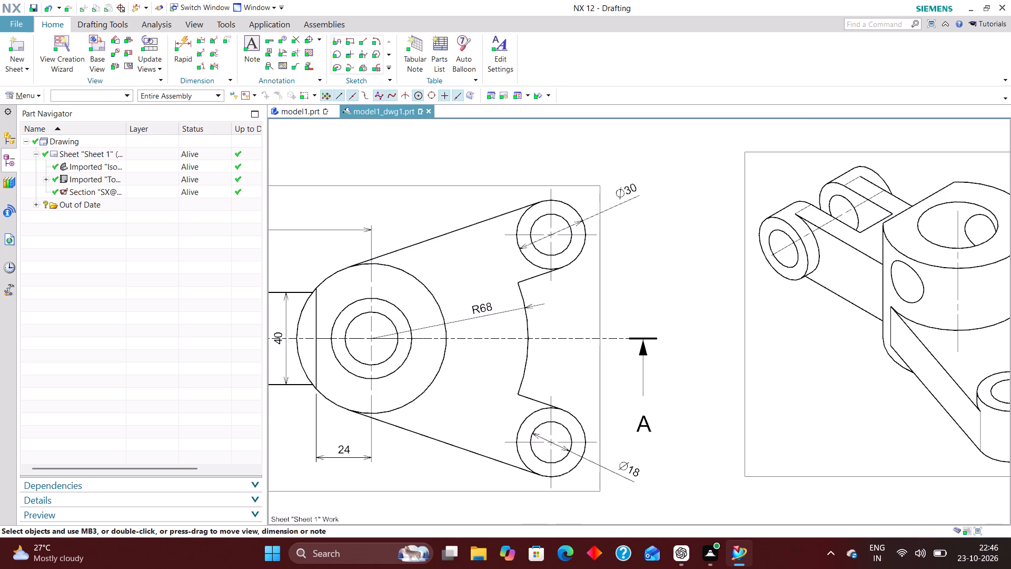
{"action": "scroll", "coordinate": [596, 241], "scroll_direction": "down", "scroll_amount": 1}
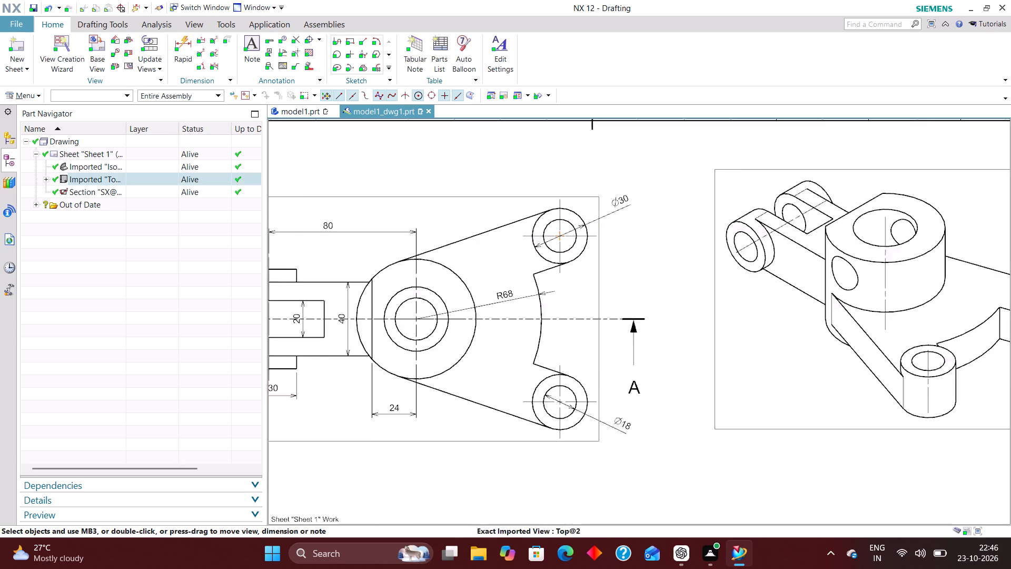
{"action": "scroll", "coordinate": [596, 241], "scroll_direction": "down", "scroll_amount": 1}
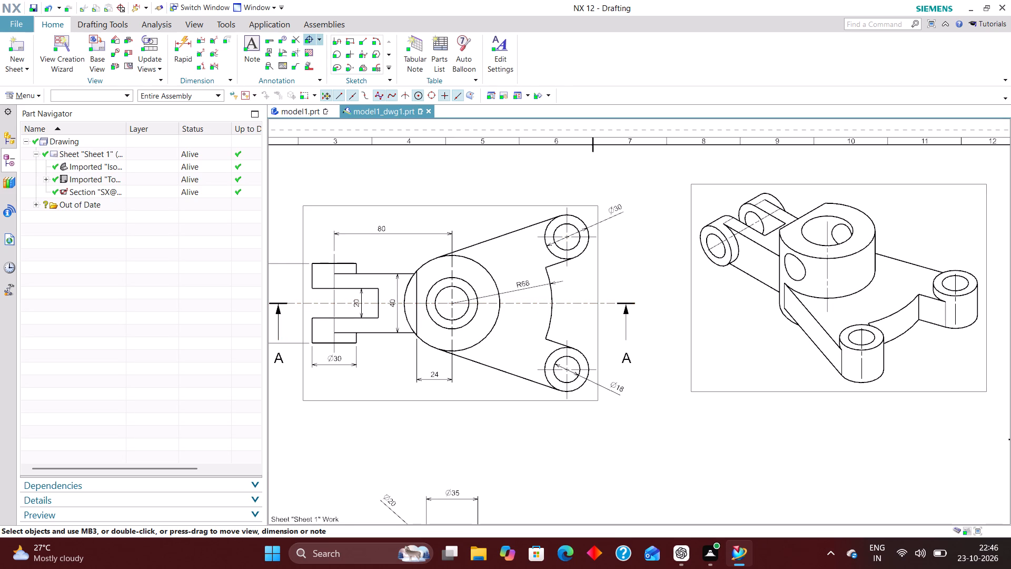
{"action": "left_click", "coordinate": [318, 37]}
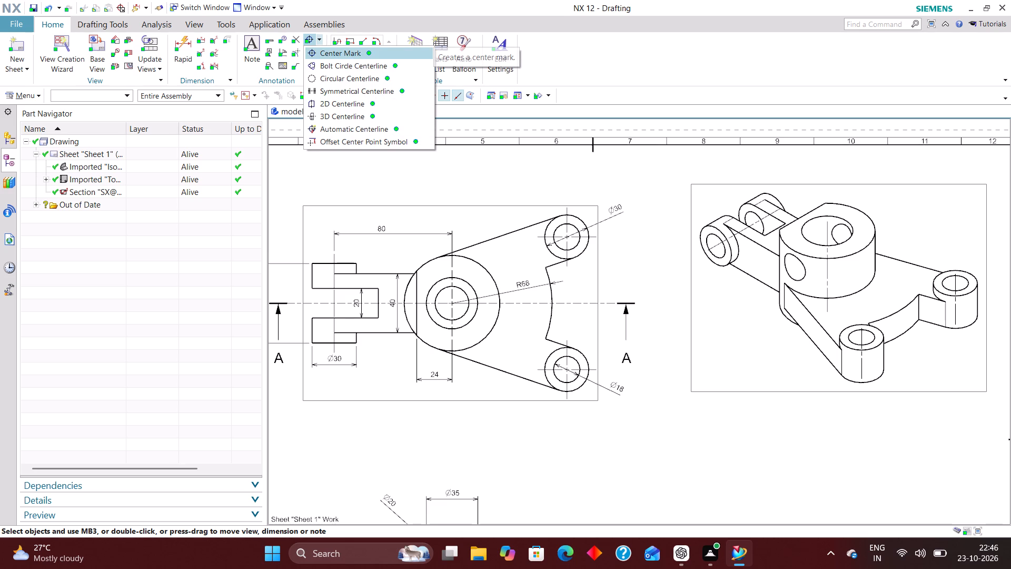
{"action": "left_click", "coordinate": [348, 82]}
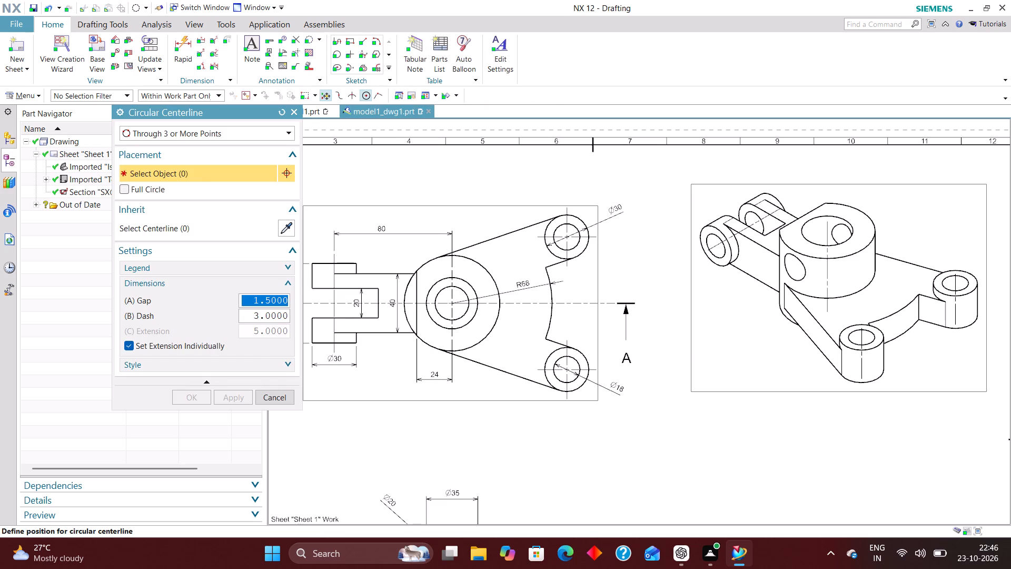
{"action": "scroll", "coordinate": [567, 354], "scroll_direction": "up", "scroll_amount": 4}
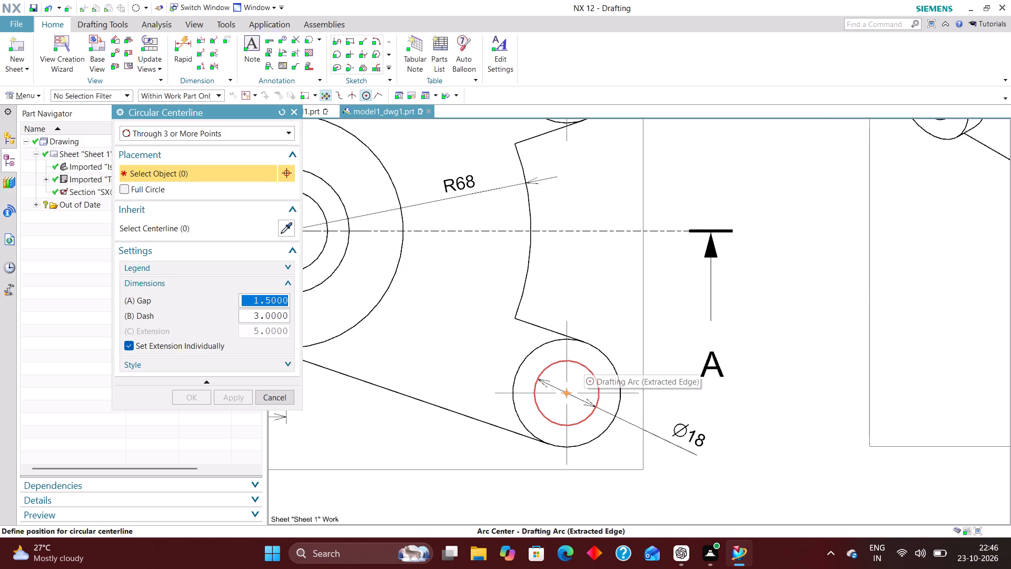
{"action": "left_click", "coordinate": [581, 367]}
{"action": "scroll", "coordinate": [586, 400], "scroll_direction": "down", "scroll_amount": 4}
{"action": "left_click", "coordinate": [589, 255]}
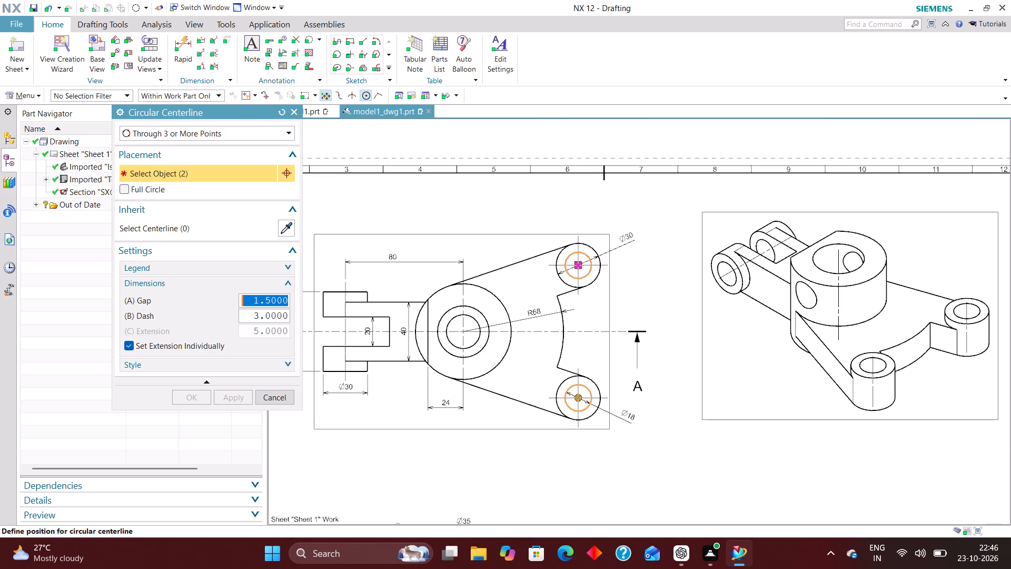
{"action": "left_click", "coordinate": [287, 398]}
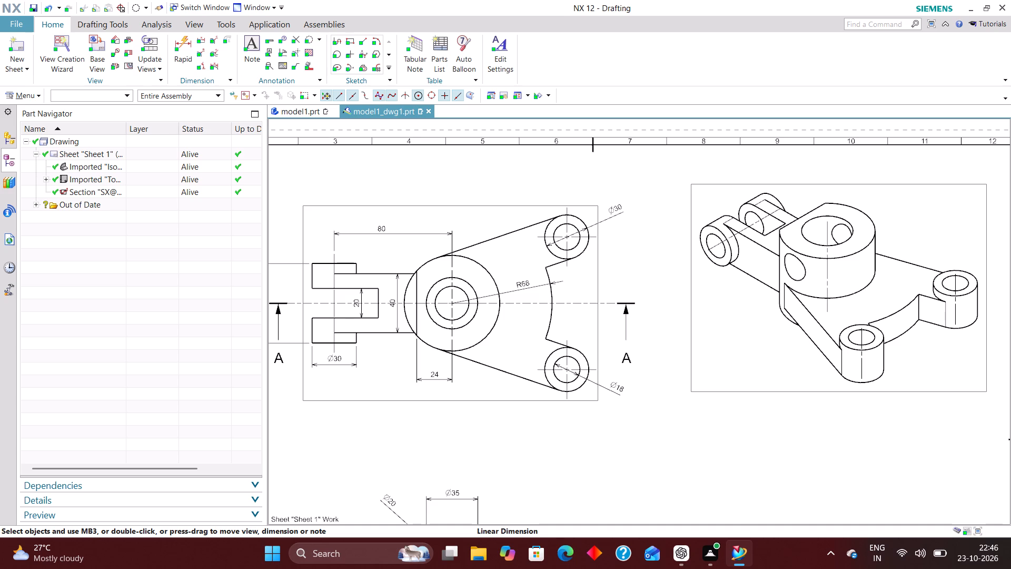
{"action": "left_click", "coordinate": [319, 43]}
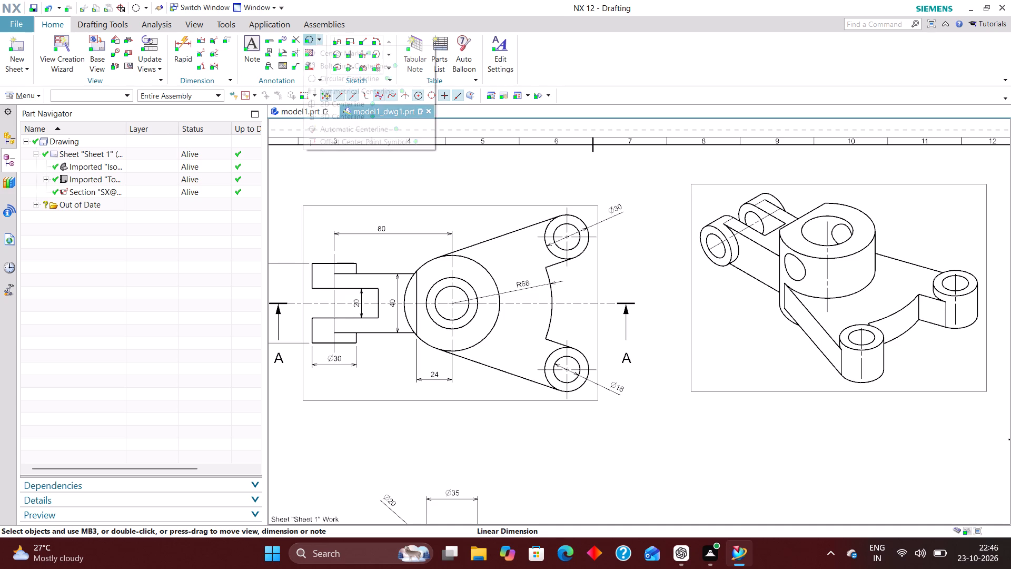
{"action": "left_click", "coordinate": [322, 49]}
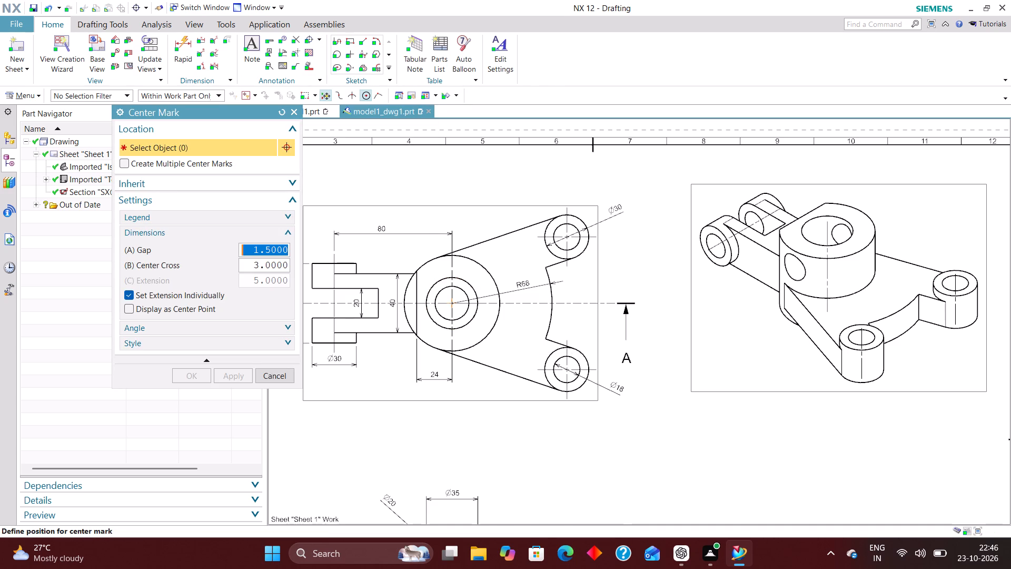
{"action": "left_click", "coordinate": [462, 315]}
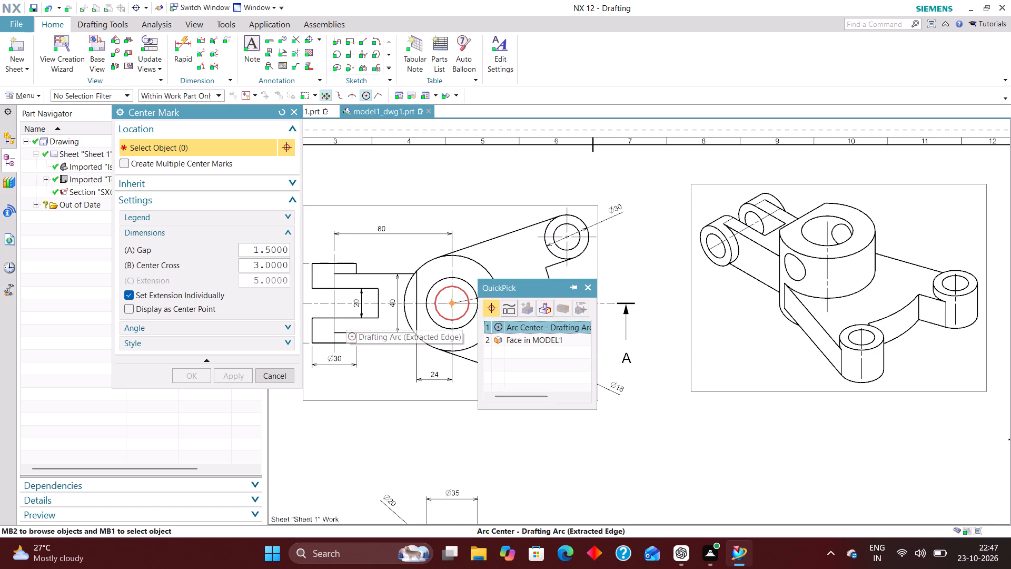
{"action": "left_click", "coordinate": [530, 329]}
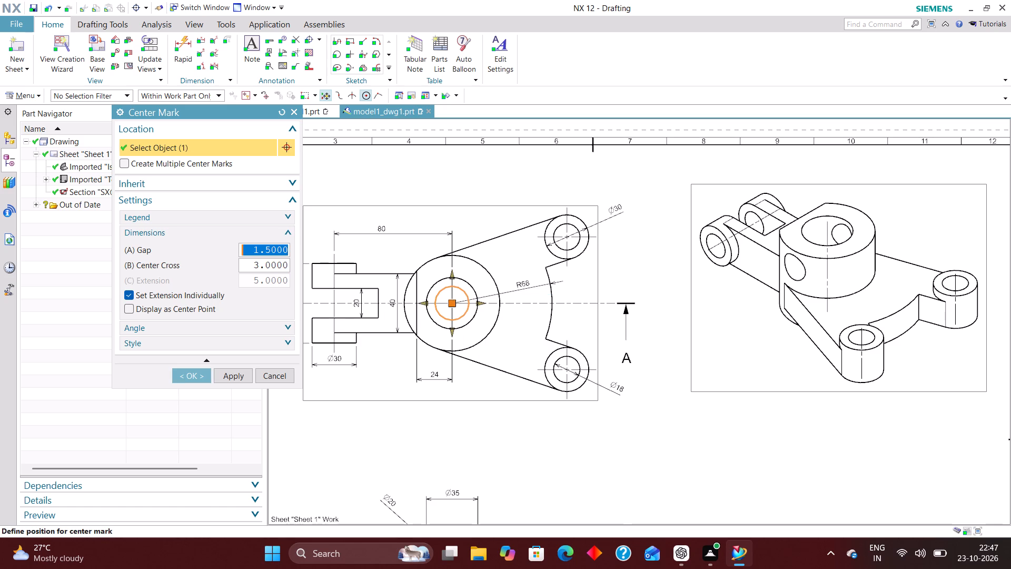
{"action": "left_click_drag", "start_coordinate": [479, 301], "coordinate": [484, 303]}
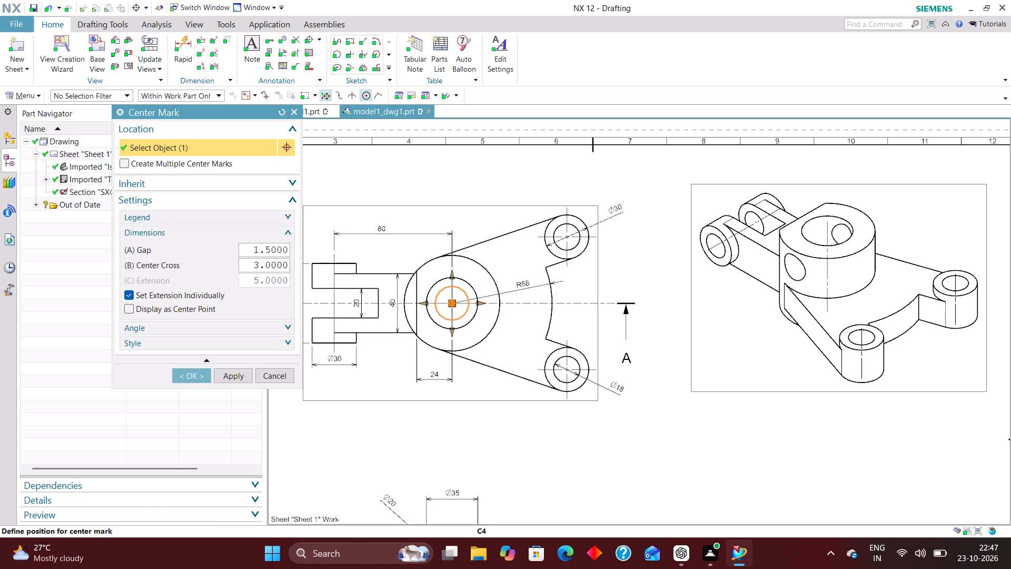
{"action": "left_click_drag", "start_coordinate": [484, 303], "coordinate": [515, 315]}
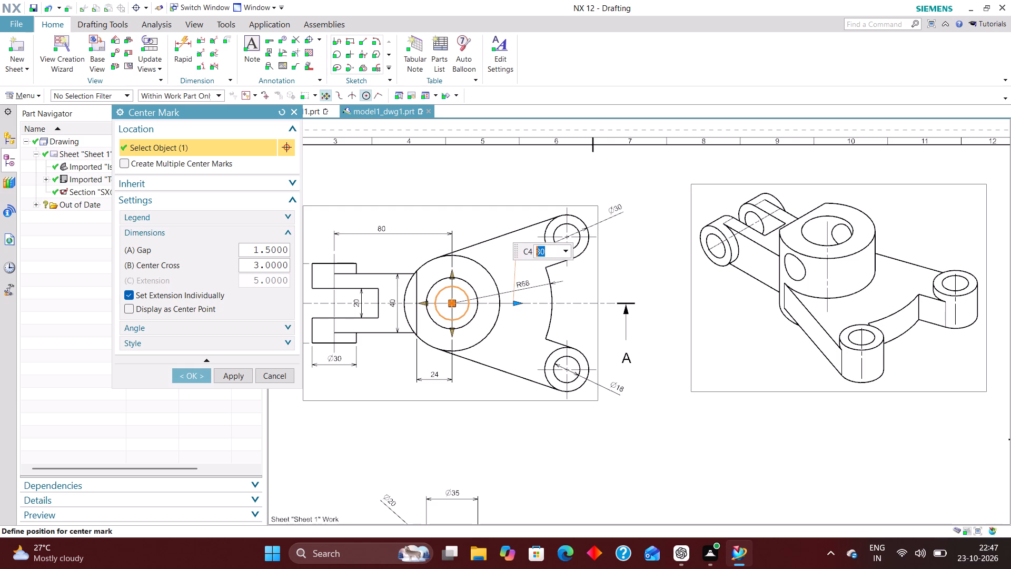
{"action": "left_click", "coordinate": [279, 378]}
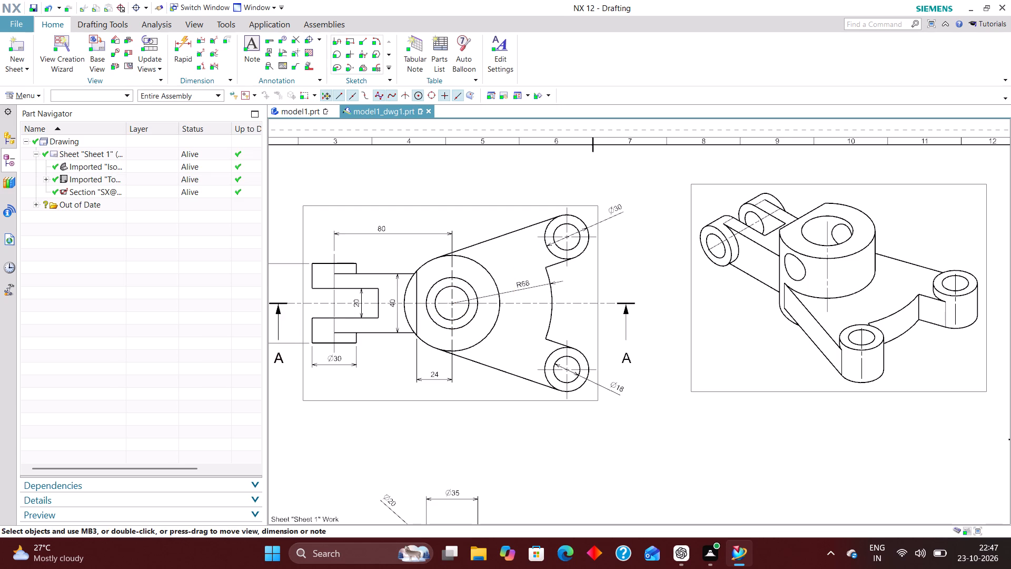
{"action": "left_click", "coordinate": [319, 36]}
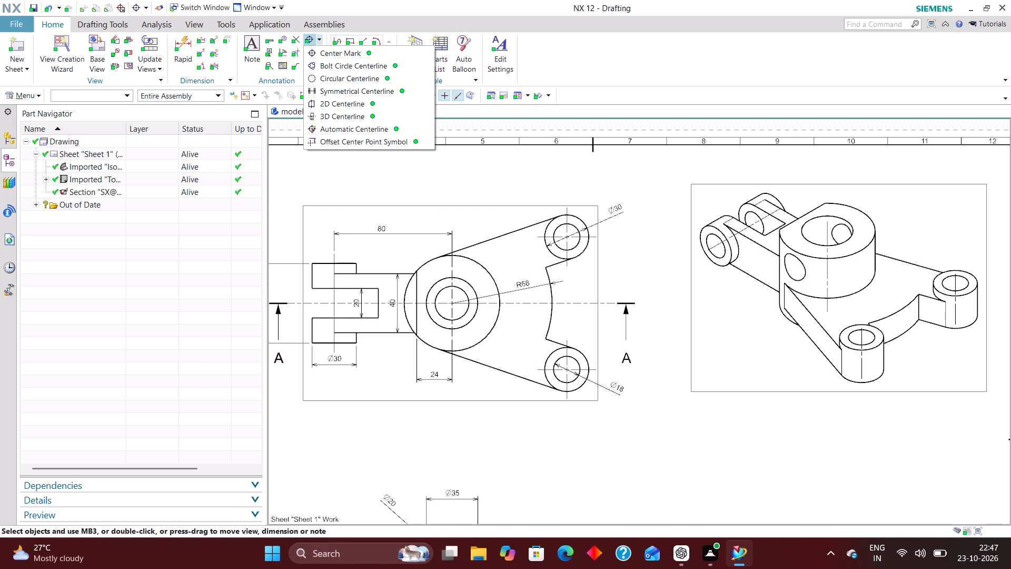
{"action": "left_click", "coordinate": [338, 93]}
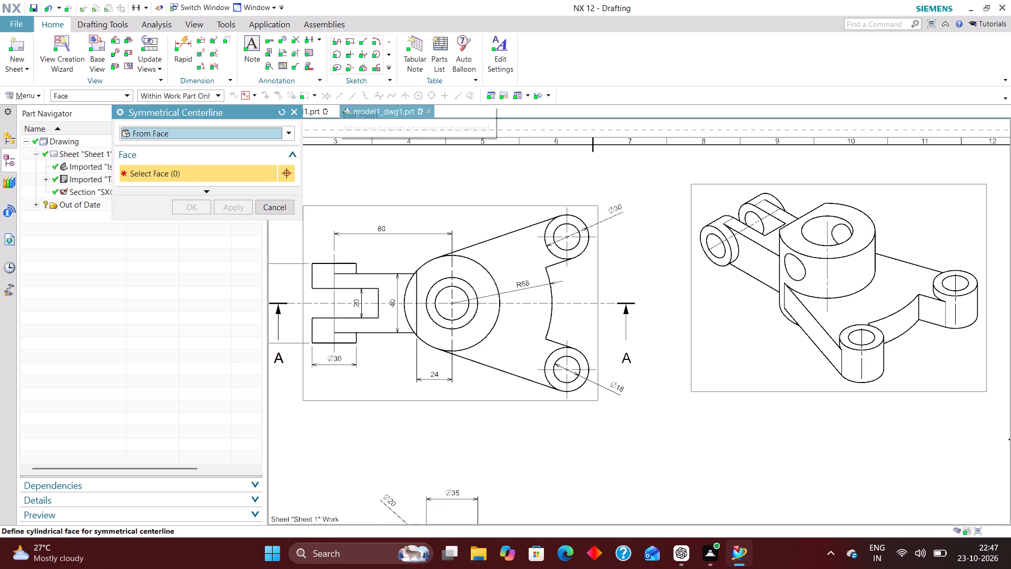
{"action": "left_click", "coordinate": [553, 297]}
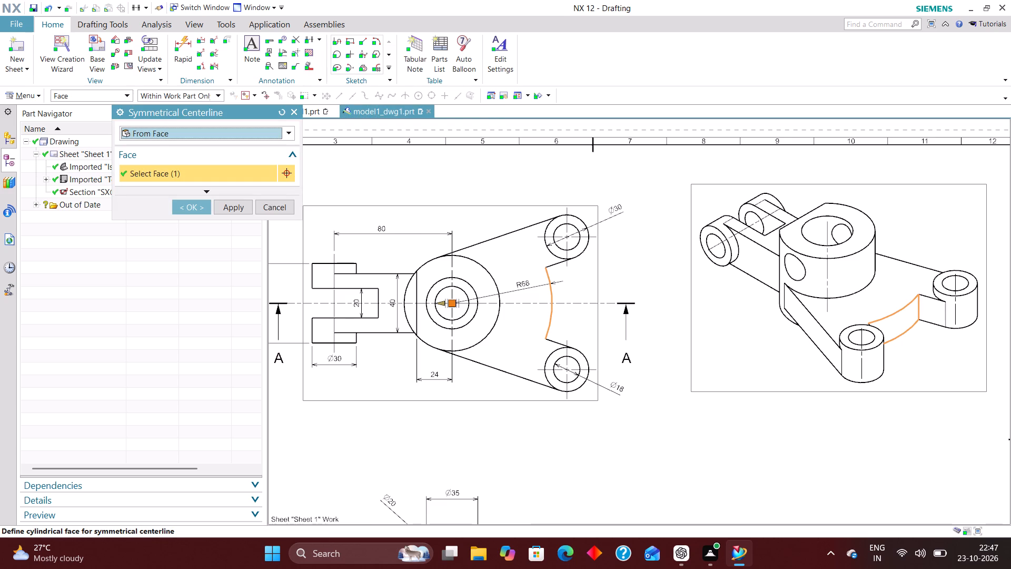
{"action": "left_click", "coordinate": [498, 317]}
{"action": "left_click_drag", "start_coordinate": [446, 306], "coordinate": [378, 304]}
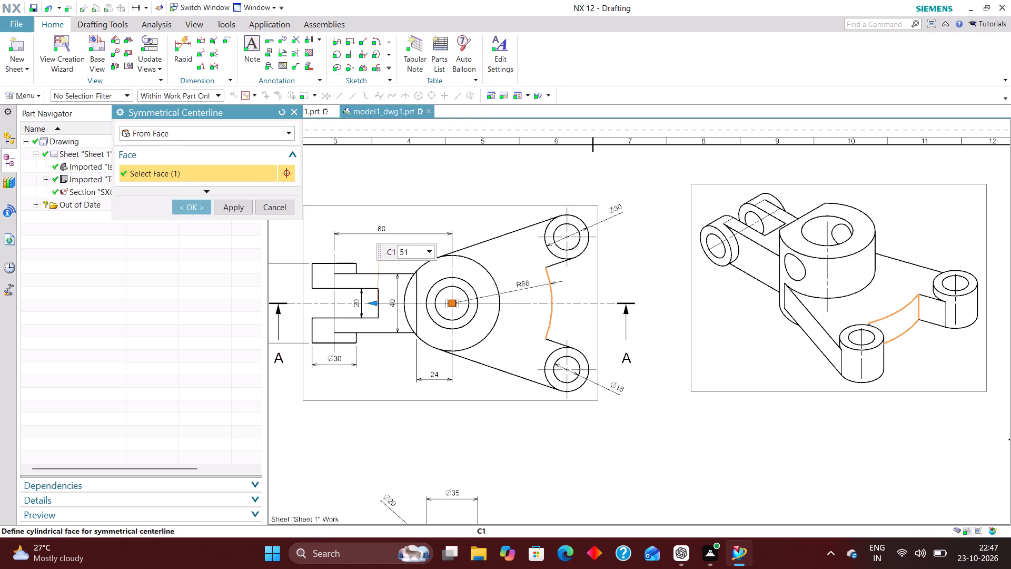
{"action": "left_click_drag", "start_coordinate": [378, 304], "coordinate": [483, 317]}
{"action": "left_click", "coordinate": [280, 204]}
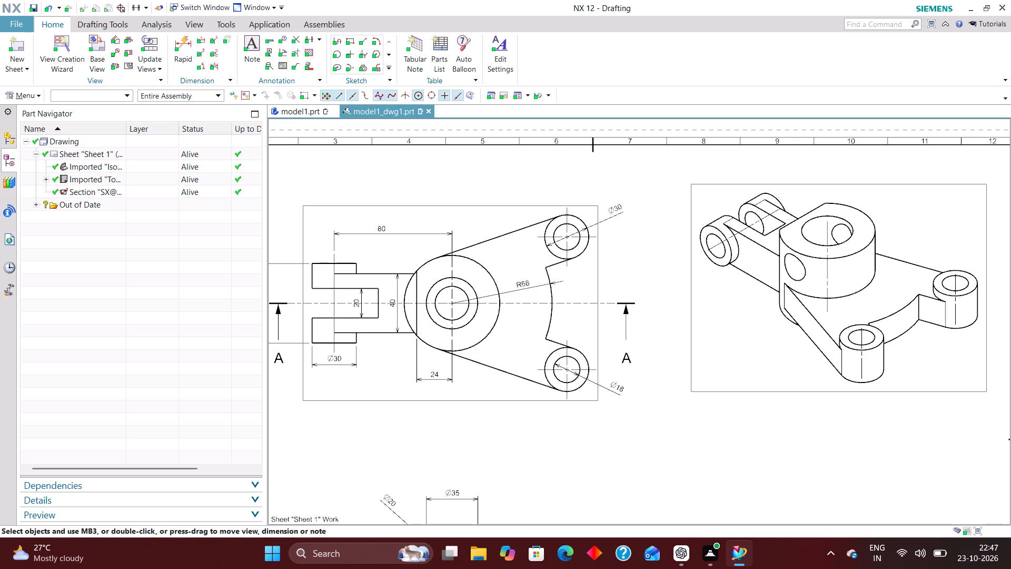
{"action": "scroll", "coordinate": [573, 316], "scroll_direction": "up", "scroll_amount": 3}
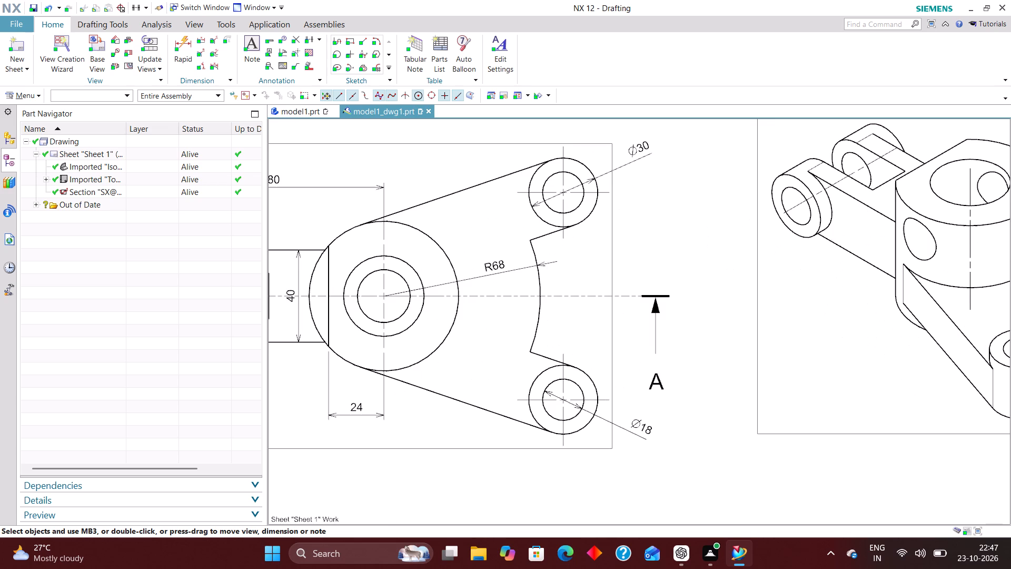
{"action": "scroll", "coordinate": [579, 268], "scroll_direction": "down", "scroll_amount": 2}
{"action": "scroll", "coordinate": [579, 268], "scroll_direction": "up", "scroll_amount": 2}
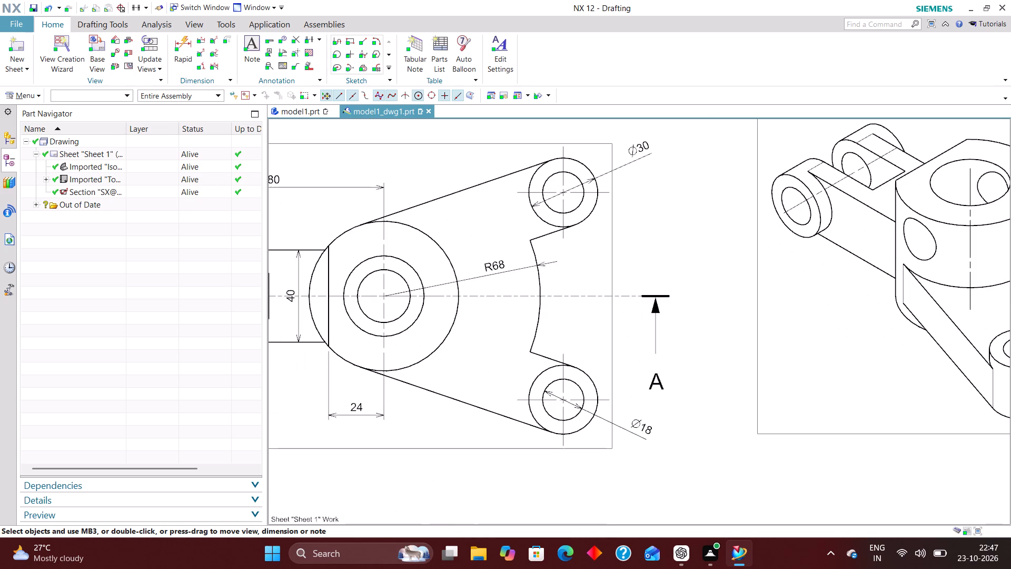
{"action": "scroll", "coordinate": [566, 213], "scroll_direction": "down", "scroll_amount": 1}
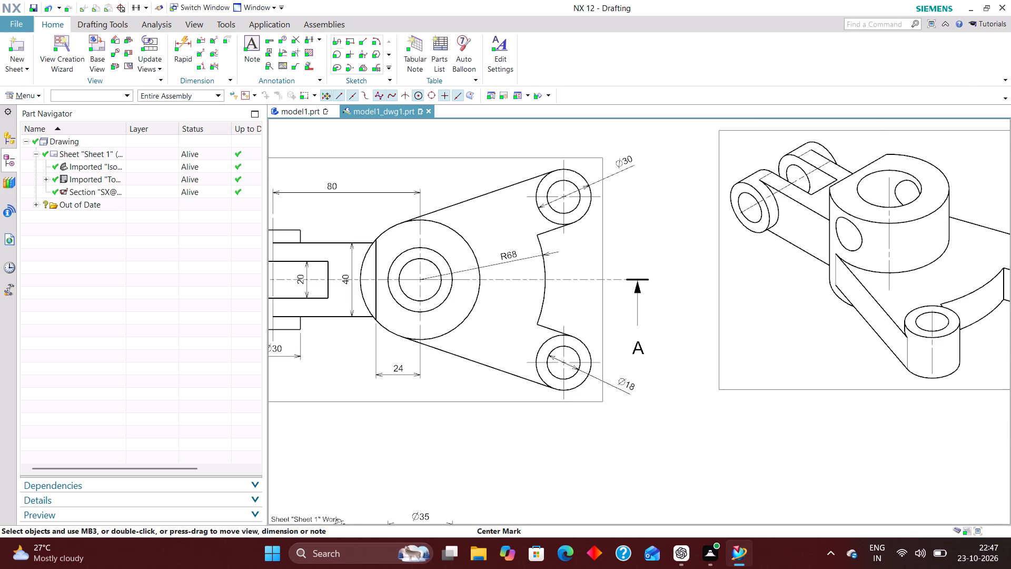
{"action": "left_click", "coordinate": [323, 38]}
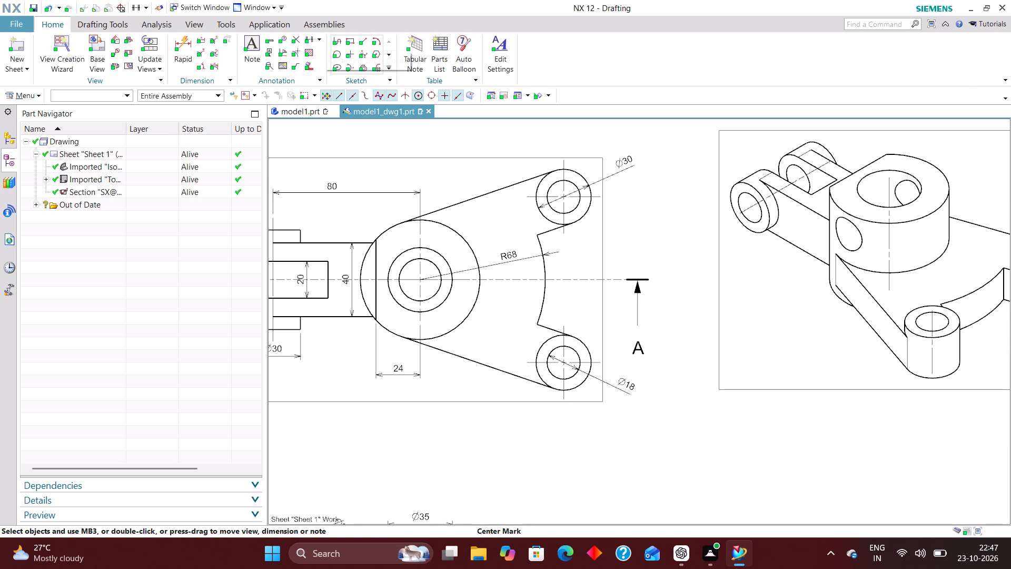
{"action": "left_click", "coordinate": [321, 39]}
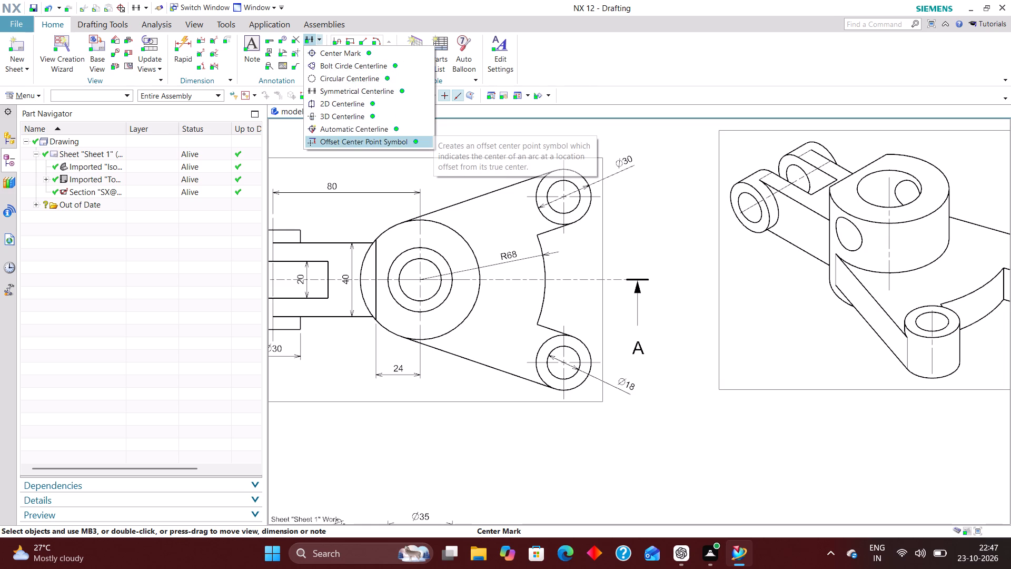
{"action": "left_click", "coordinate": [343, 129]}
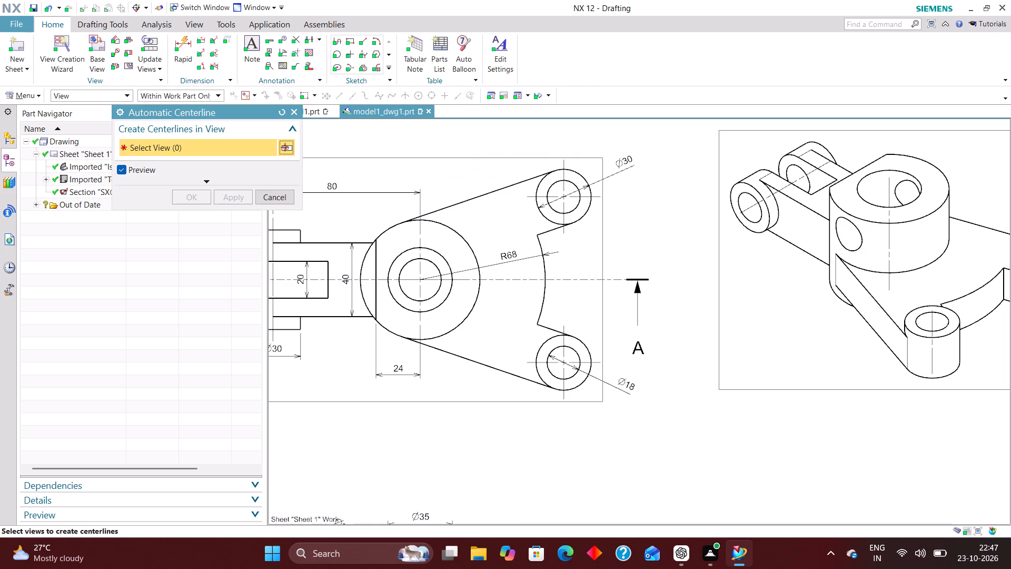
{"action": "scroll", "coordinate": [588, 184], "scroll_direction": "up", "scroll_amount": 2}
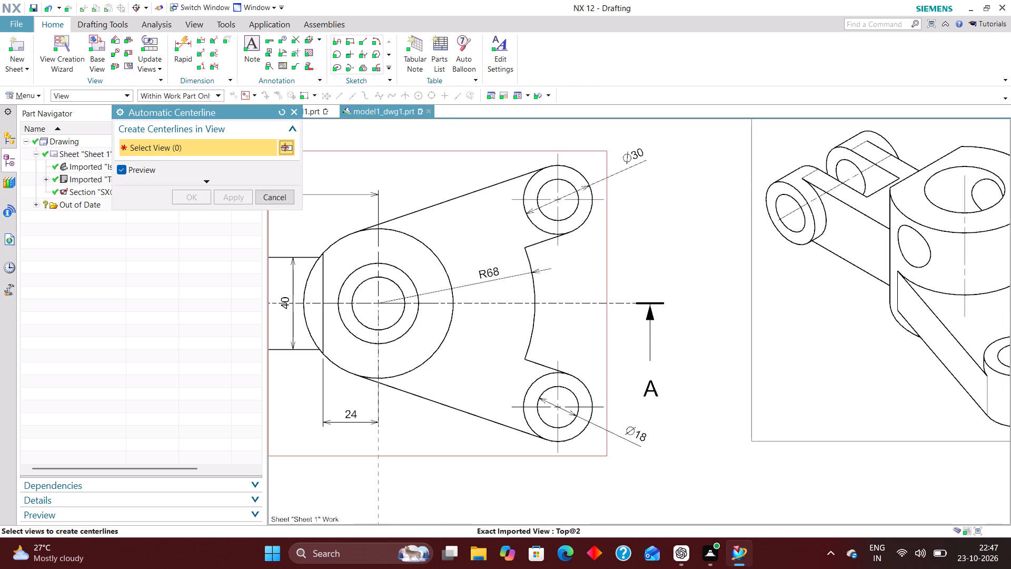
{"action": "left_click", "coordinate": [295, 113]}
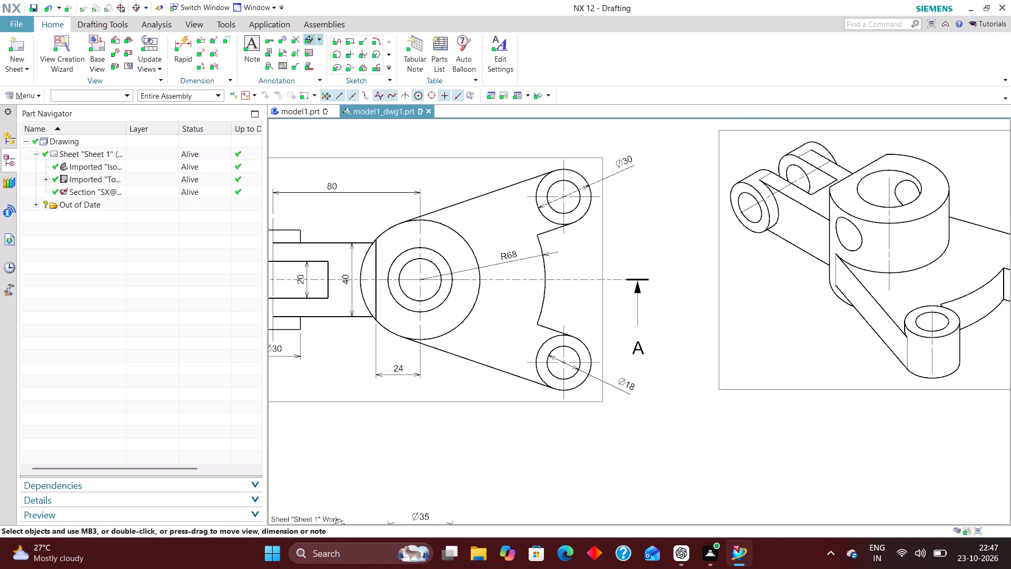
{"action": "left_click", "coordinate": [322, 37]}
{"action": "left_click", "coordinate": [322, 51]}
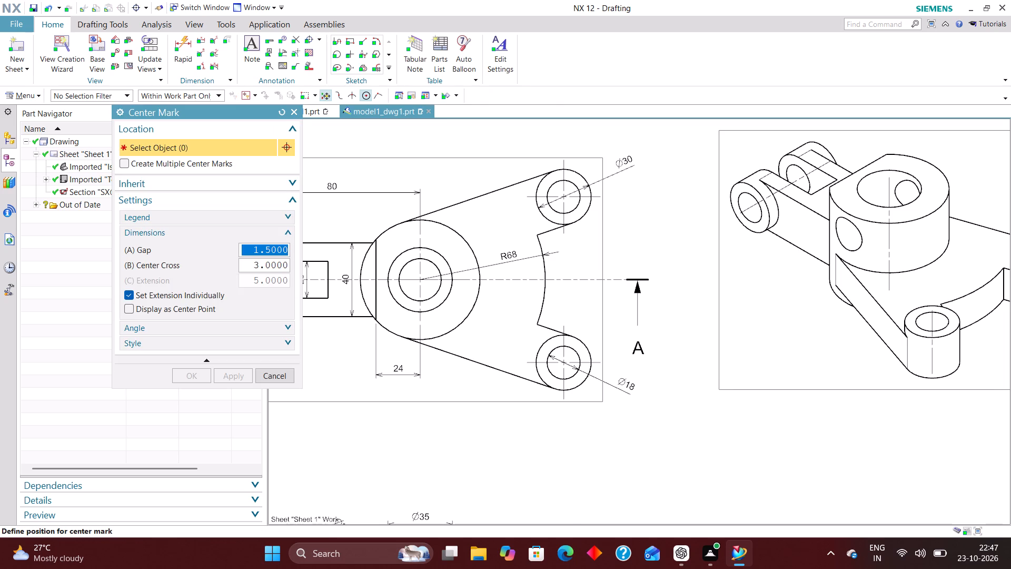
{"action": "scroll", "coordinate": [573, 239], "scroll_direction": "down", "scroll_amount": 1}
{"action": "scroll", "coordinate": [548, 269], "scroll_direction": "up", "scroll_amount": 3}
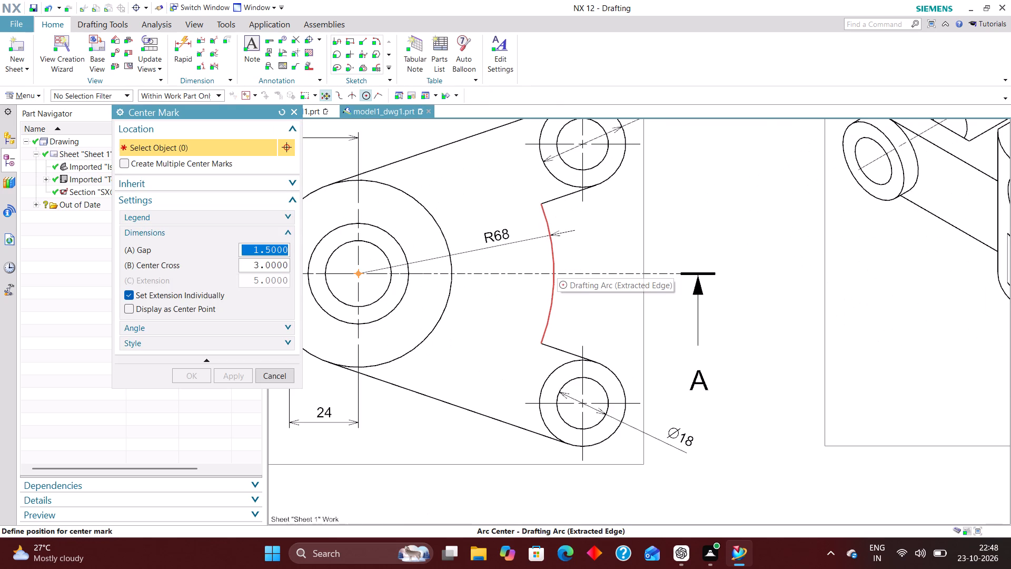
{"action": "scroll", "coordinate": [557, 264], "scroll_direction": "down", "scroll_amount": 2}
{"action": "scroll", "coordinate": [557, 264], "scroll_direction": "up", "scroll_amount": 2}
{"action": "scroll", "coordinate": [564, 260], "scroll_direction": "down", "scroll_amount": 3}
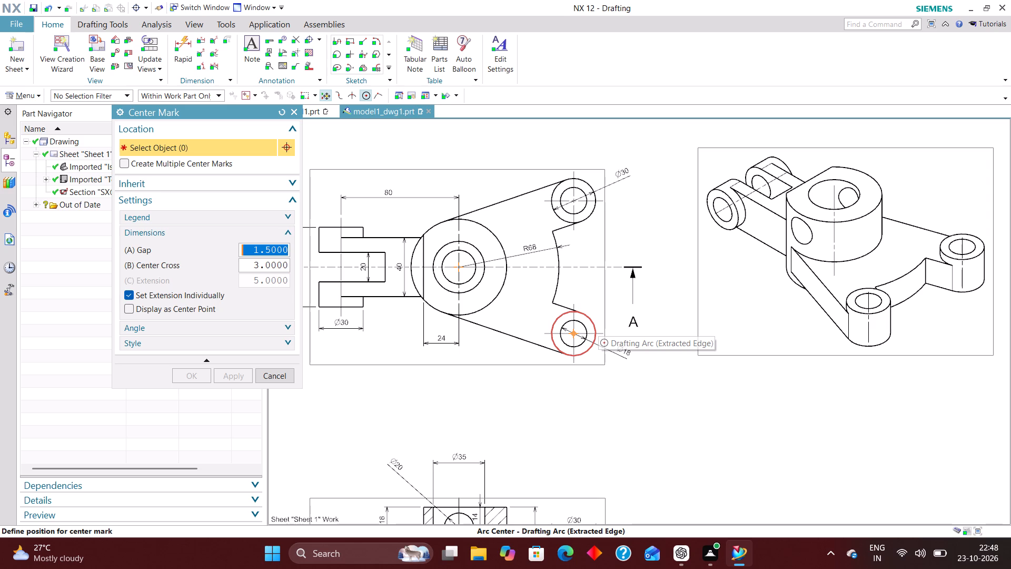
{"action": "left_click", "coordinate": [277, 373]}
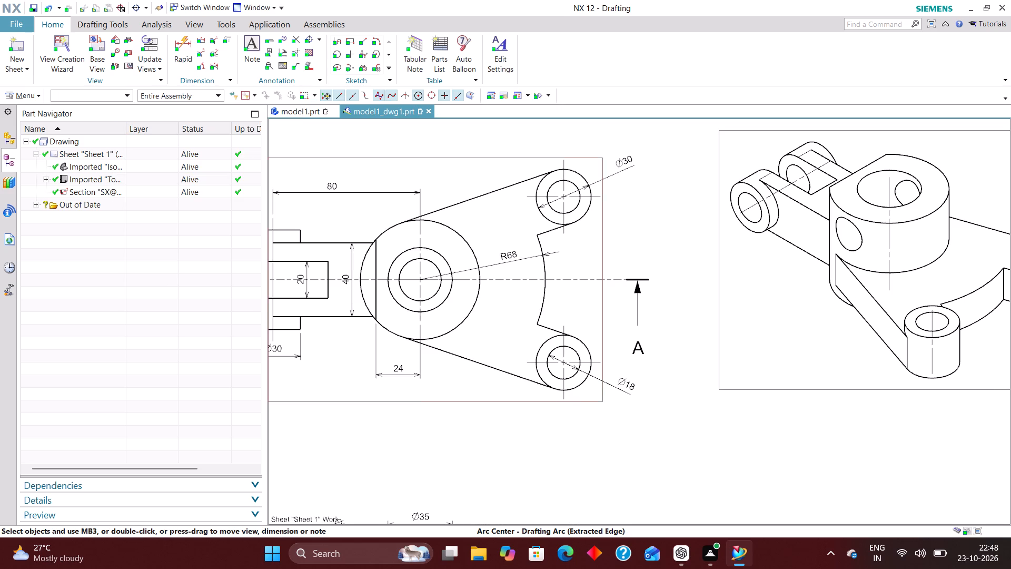
Set the top view's hidden lines to display in a dashed line font instead of Invisible.
{"action": "right_click", "coordinate": [460, 405]}
{"action": "left_click", "coordinate": [504, 170]}
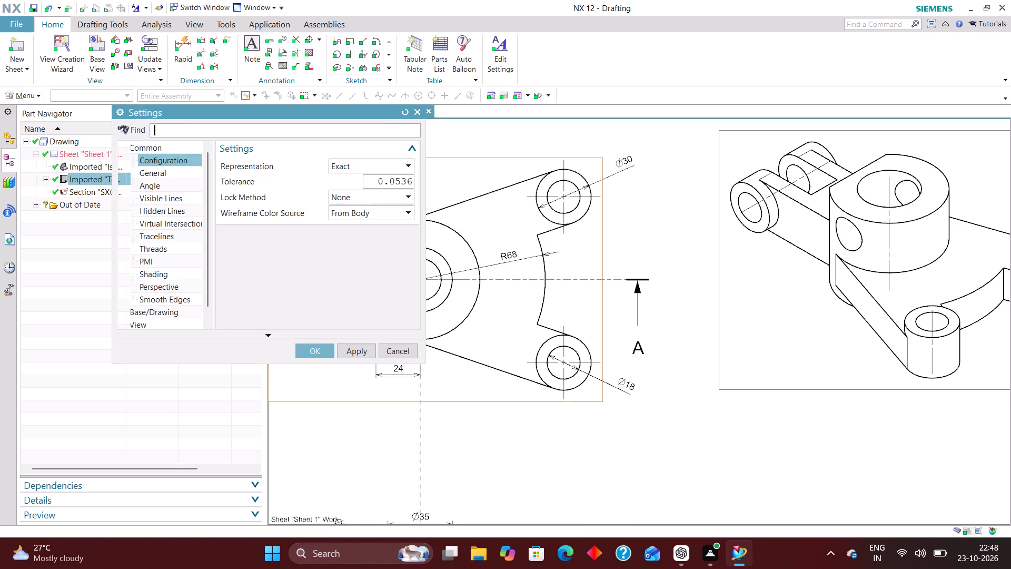
{"action": "left_click", "coordinate": [166, 210]}
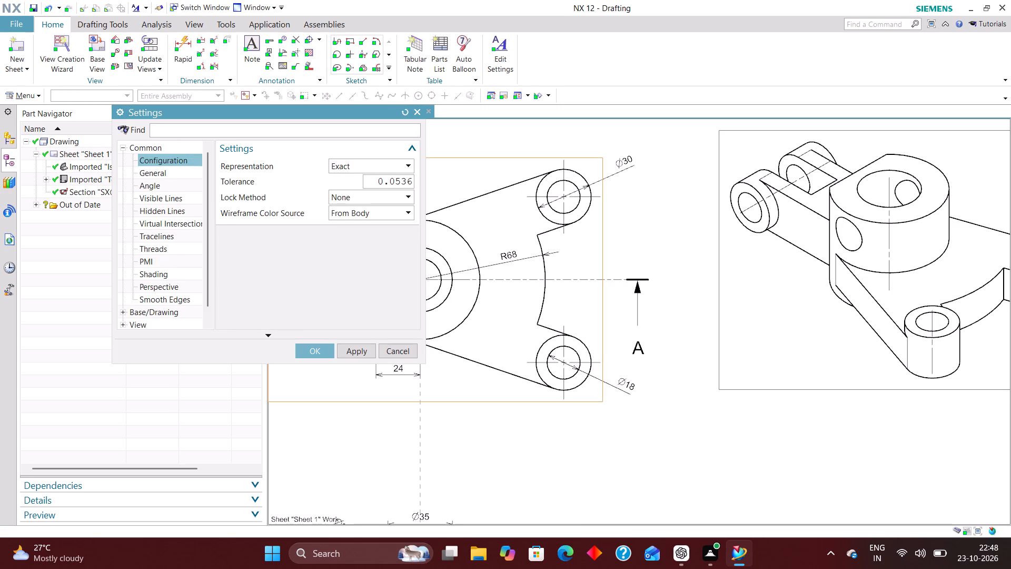
{"action": "left_click", "coordinate": [326, 183]}
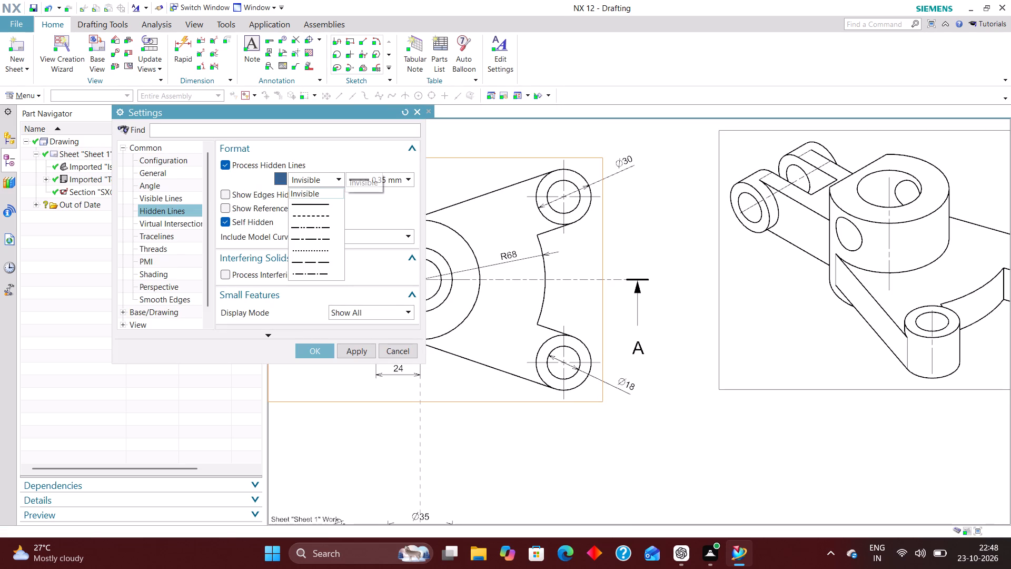
{"action": "left_click", "coordinate": [320, 212]}
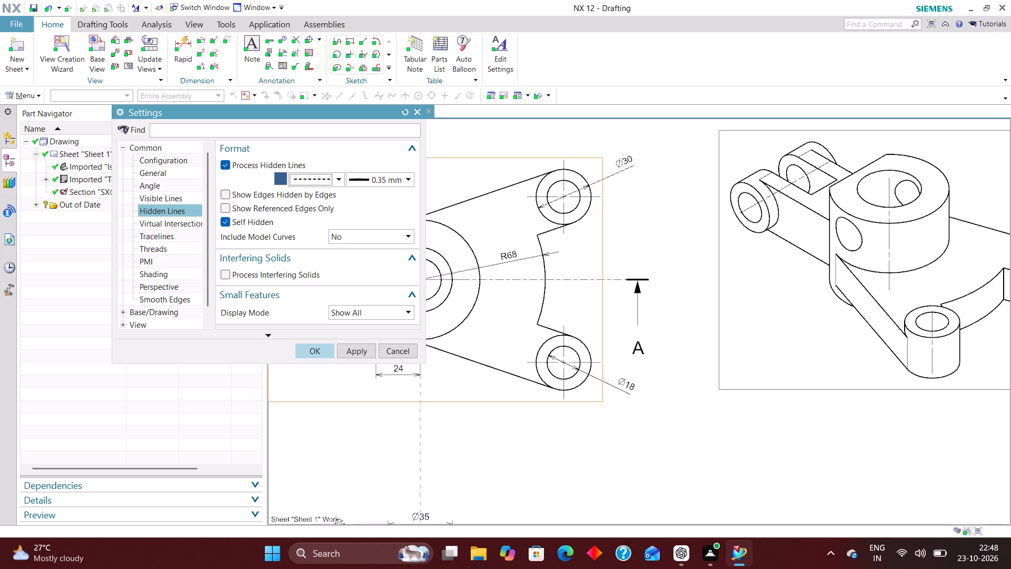
{"action": "left_click", "coordinate": [316, 350]}
Examine the top view's hidden-line display and its dimensions against the rest of the sheet.
{"action": "scroll", "coordinate": [619, 296], "scroll_direction": "down", "scroll_amount": 3}
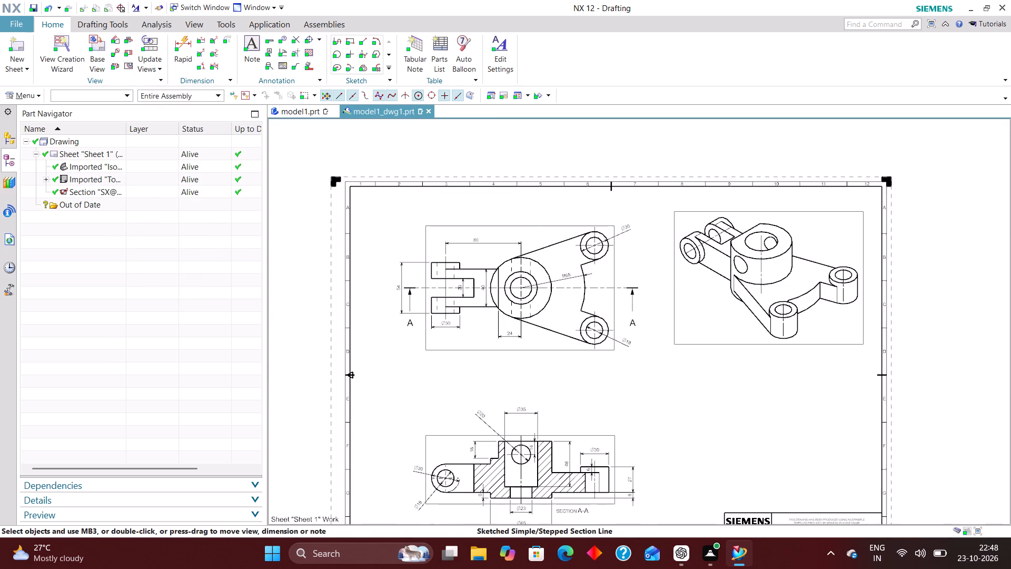
{"action": "scroll", "coordinate": [552, 298], "scroll_direction": "up", "scroll_amount": 3}
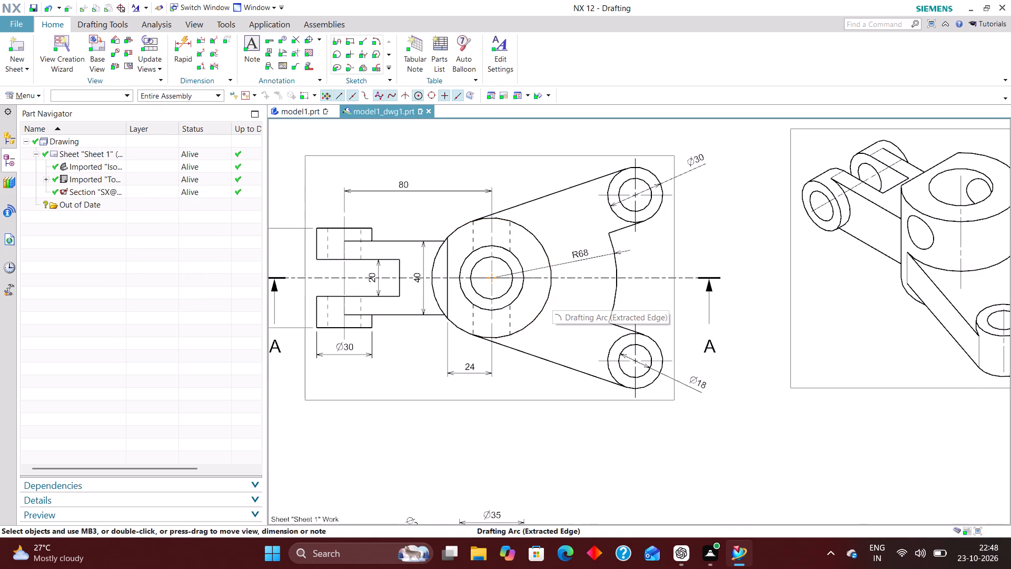
{"action": "scroll", "coordinate": [574, 292], "scroll_direction": "down", "scroll_amount": 1}
{"action": "scroll", "coordinate": [639, 261], "scroll_direction": "up", "scroll_amount": 1}
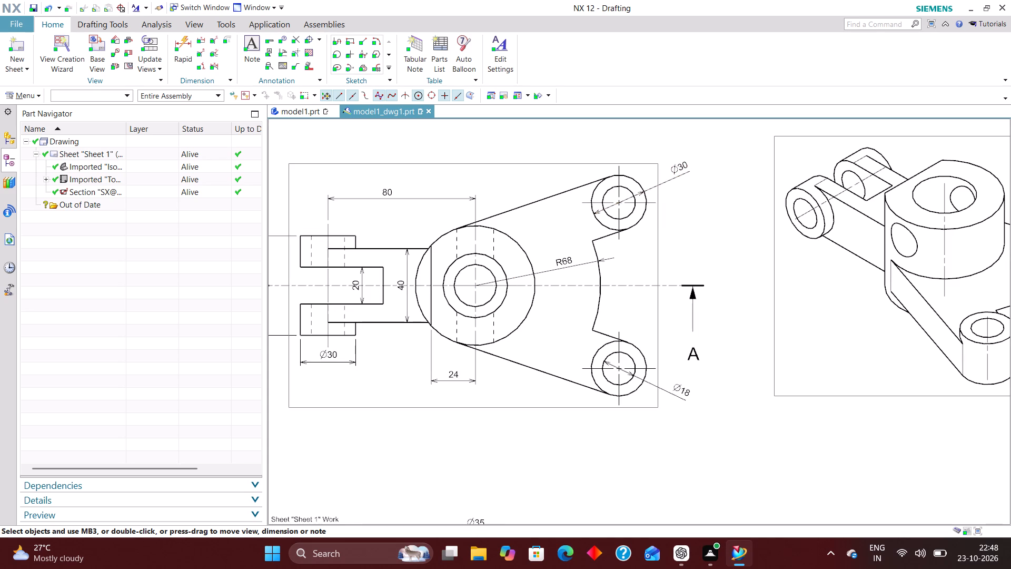
{"action": "scroll", "coordinate": [572, 260], "scroll_direction": "down", "scroll_amount": 2}
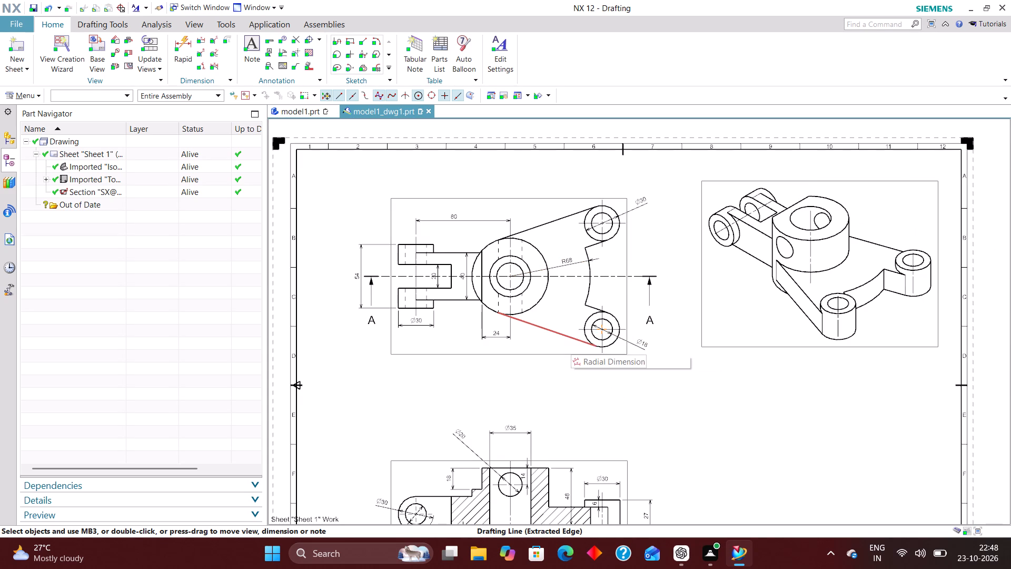
{"action": "scroll", "coordinate": [555, 305], "scroll_direction": "down", "scroll_amount": 2}
{"action": "scroll", "coordinate": [548, 319], "scroll_direction": "up", "scroll_amount": 1}
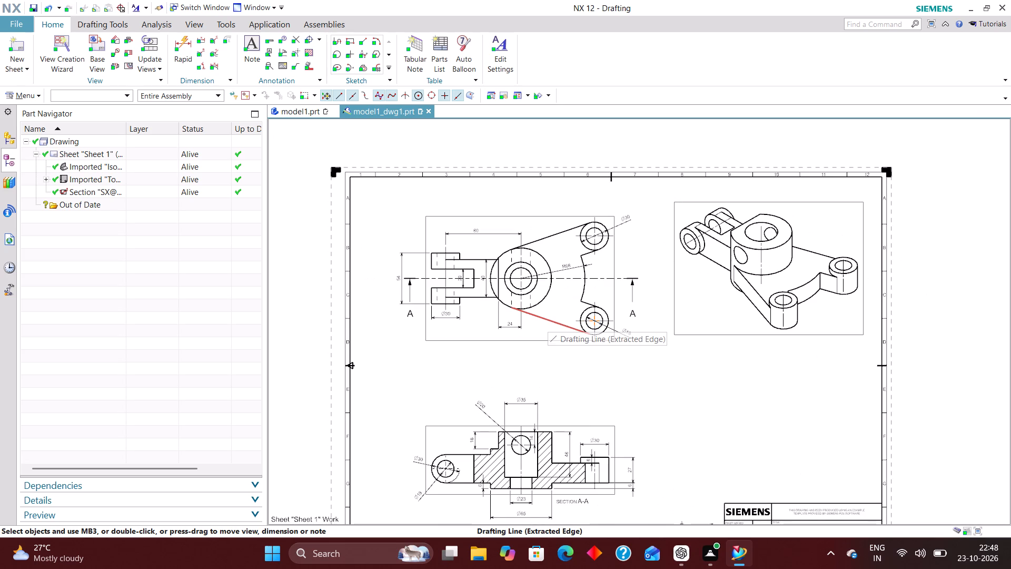
{"action": "scroll", "coordinate": [608, 332], "scroll_direction": "up", "scroll_amount": 3}
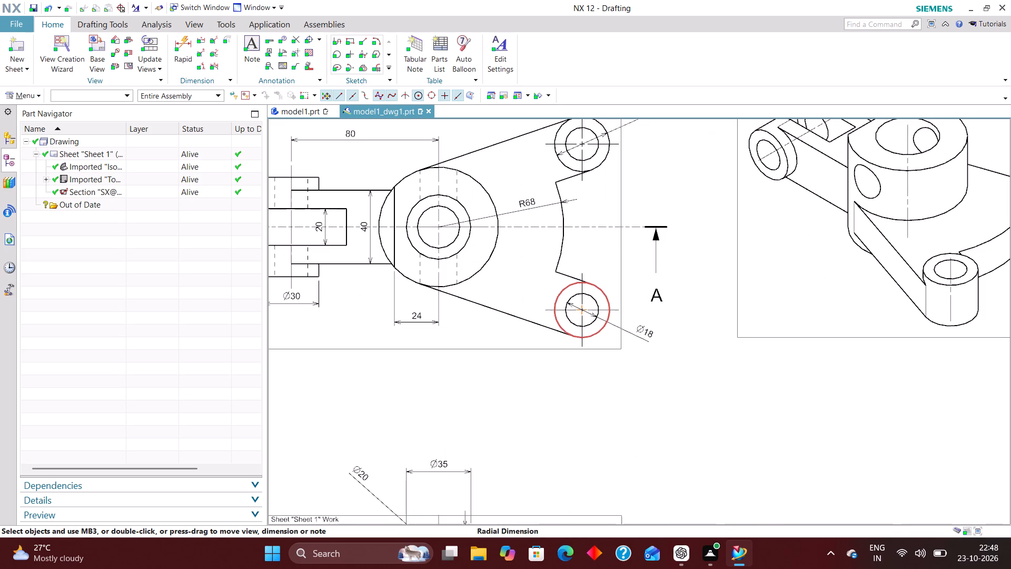
Add a center mark to the lower Ø18 hole in the top view, with its angle not inherited from the view but set to 30°.
{"action": "left_click", "coordinate": [321, 40]}
{"action": "left_click", "coordinate": [343, 53]}
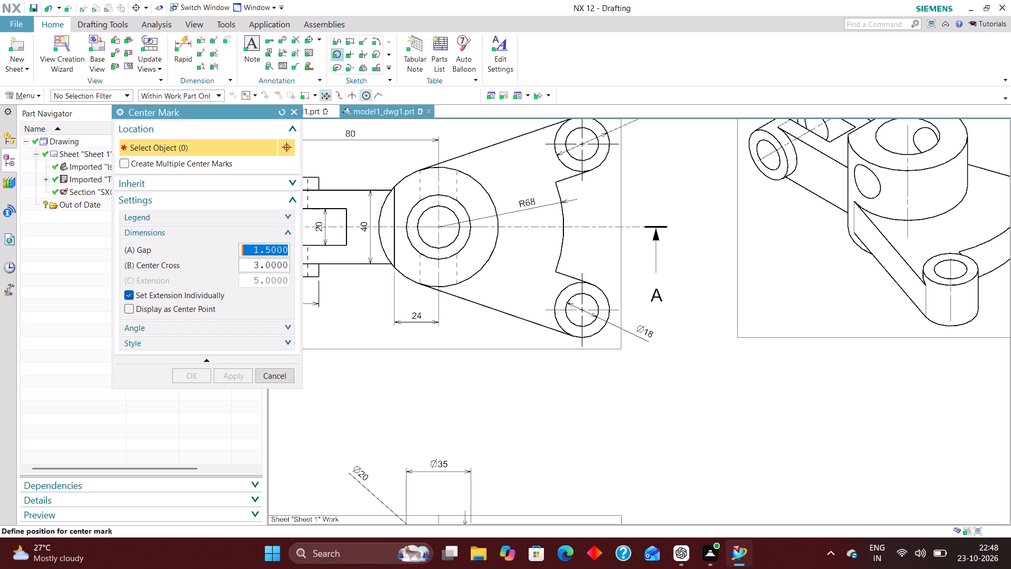
{"action": "left_click", "coordinate": [136, 327]}
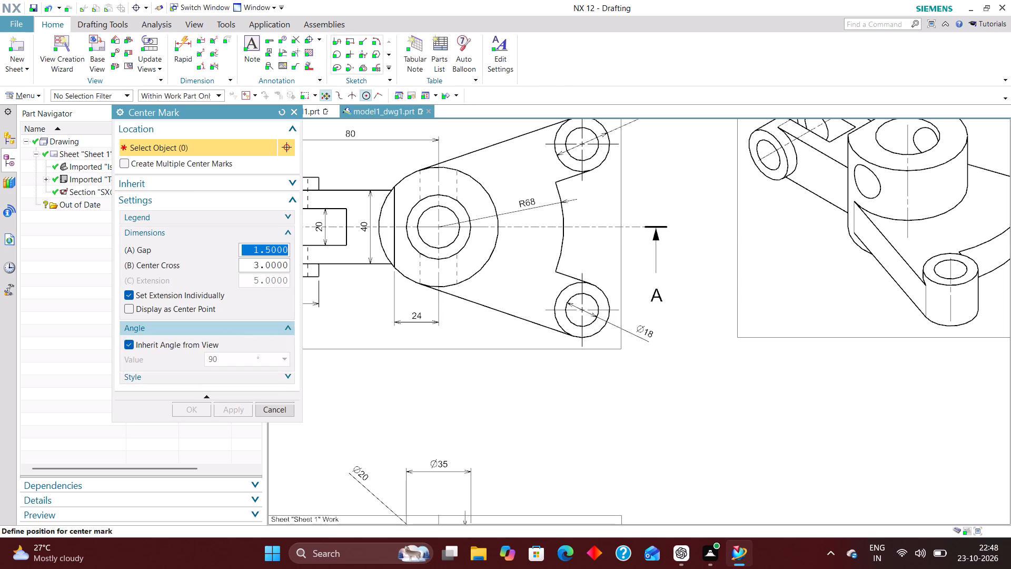
{"action": "left_click", "coordinate": [215, 357]}
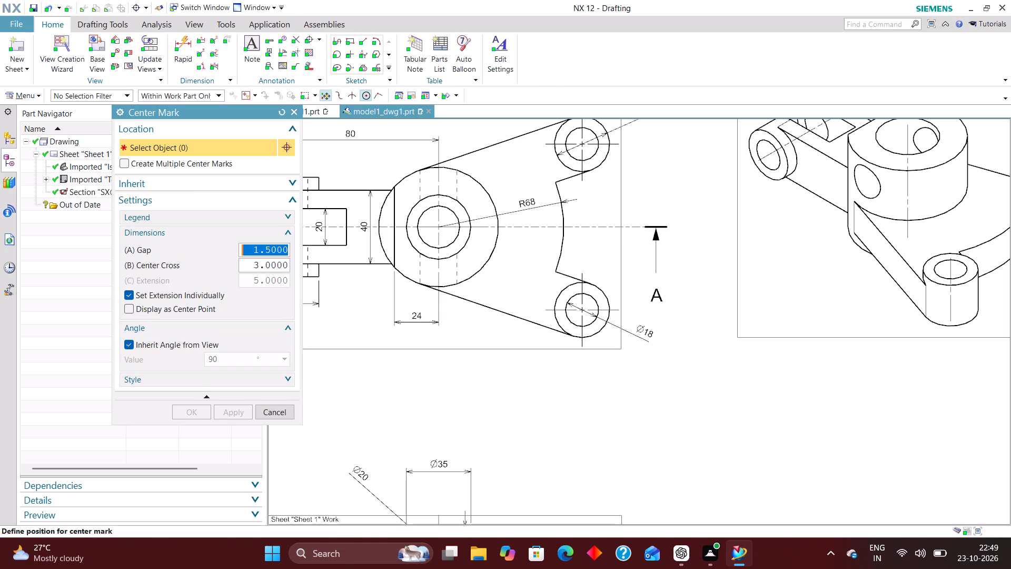
{"action": "left_click", "coordinate": [132, 309]}
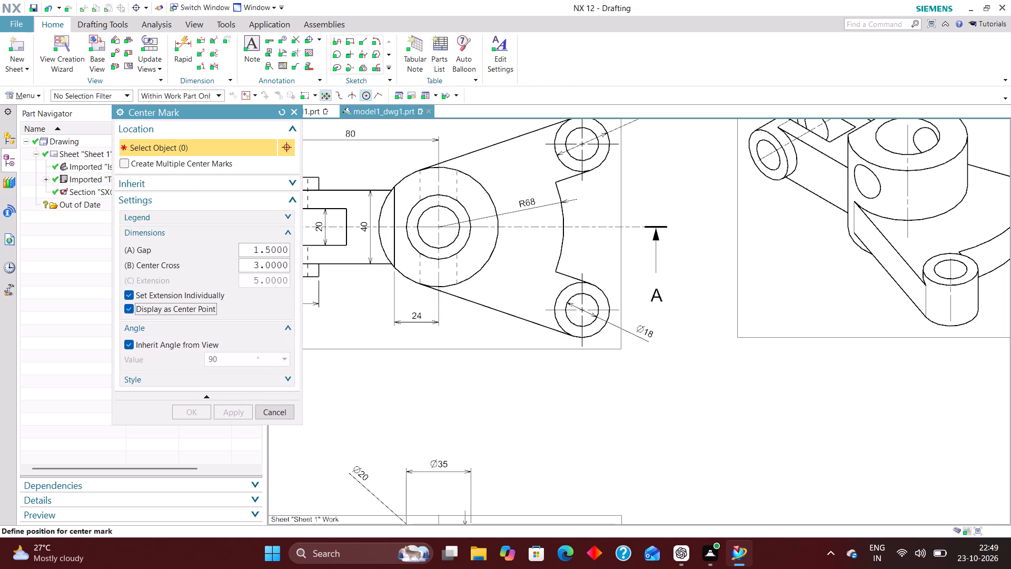
{"action": "left_click", "coordinate": [128, 307]}
{"action": "left_click", "coordinate": [592, 301]}
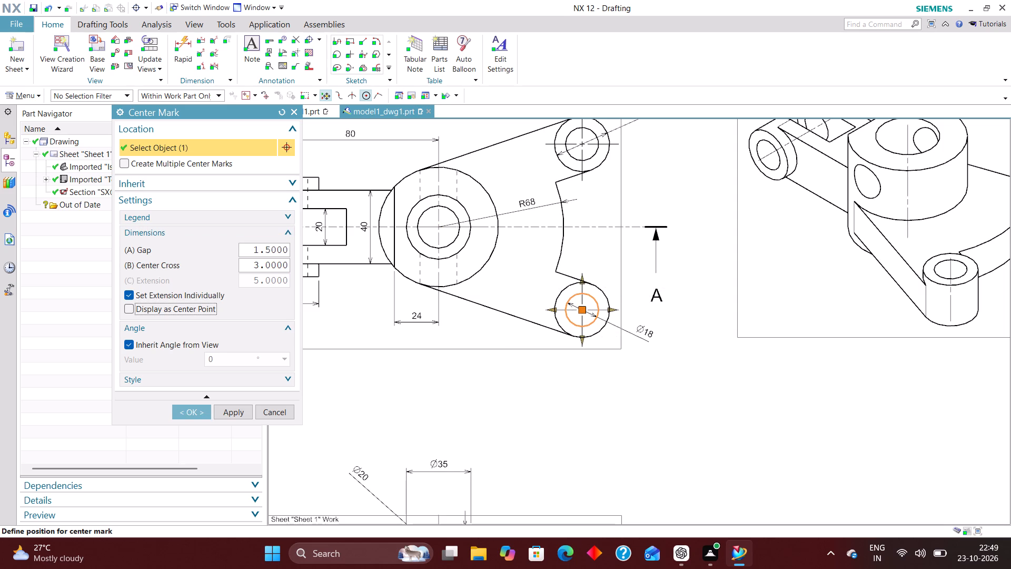
{"action": "scroll", "coordinate": [217, 346], "scroll_direction": "down", "scroll_amount": 3}
{"action": "scroll", "coordinate": [195, 291], "scroll_direction": "down", "scroll_amount": 2}
{"action": "scroll", "coordinate": [200, 347], "scroll_direction": "down", "scroll_amount": 3}
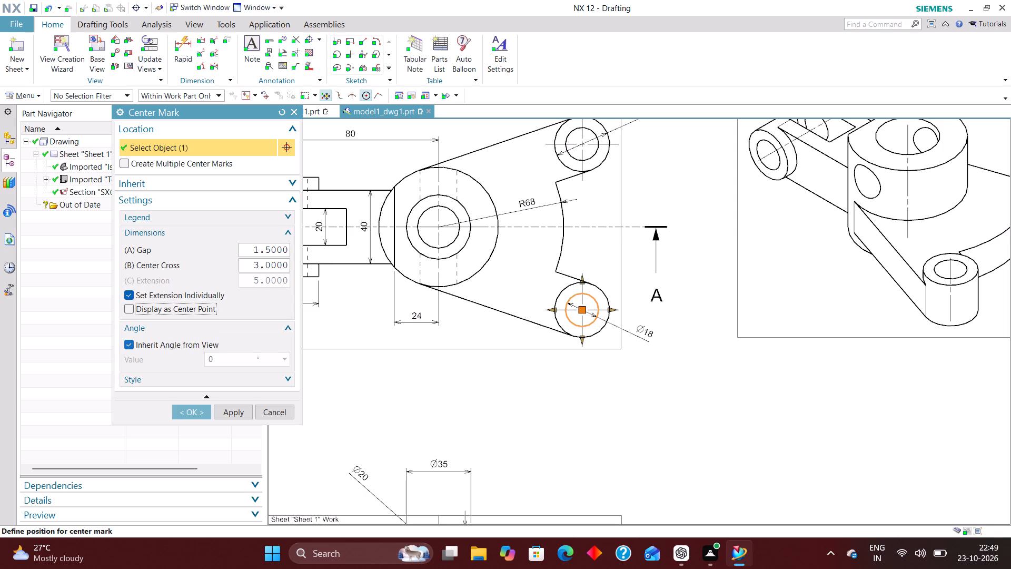
{"action": "left_click", "coordinate": [131, 342]}
{"action": "left_click", "coordinate": [233, 359]}
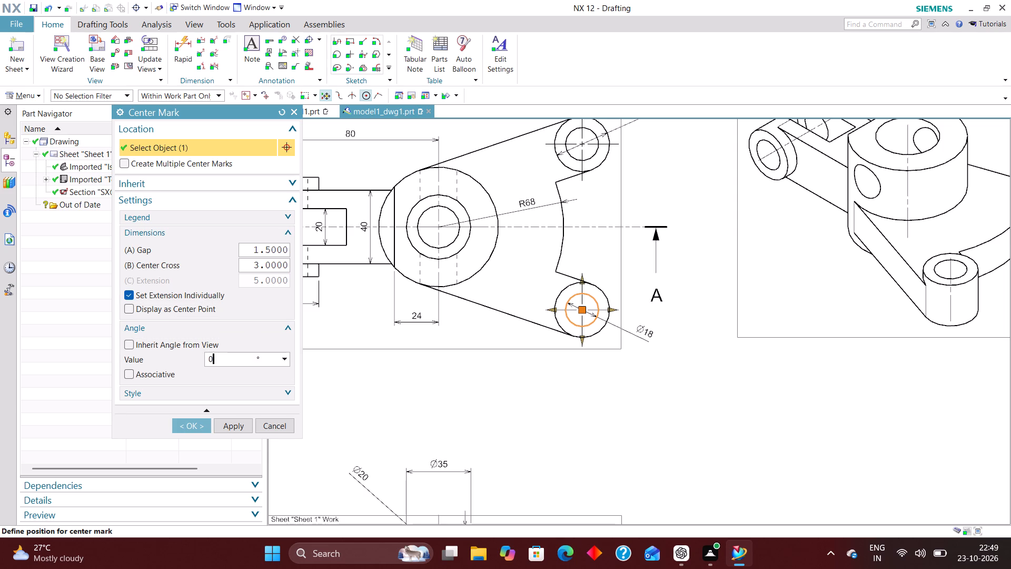
{"action": "key", "text": "BackSpace"}
{"action": "key", "text": "BackSpace"}
{"action": "type", "text": "30"}
{"action": "key", "text": "Return"}
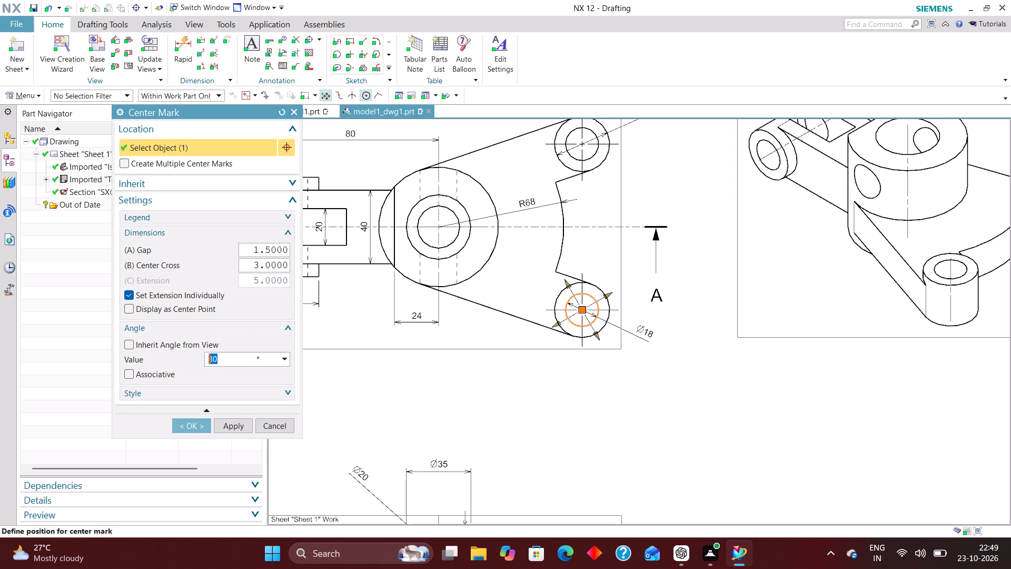
{"action": "left_click", "coordinate": [186, 426]}
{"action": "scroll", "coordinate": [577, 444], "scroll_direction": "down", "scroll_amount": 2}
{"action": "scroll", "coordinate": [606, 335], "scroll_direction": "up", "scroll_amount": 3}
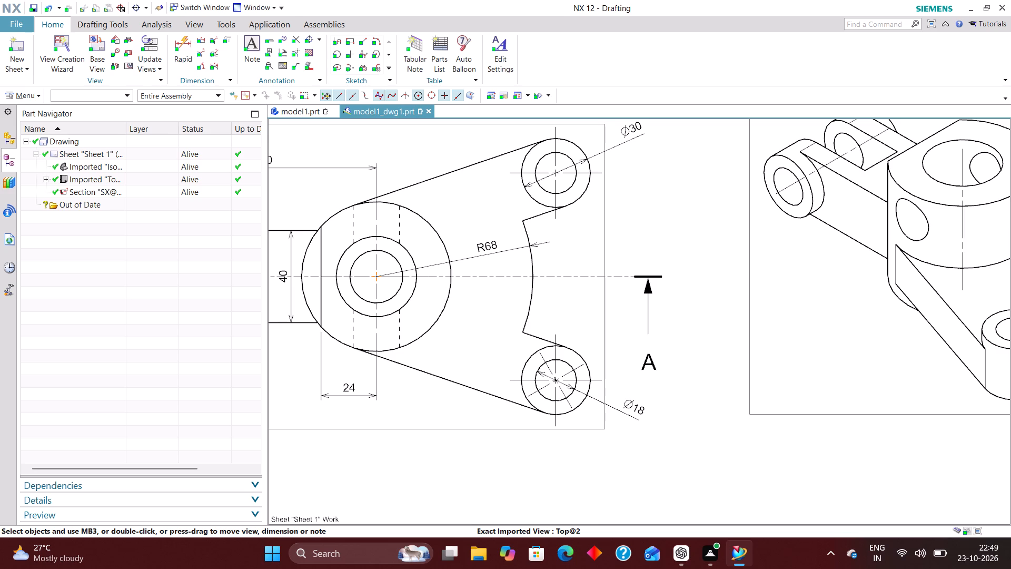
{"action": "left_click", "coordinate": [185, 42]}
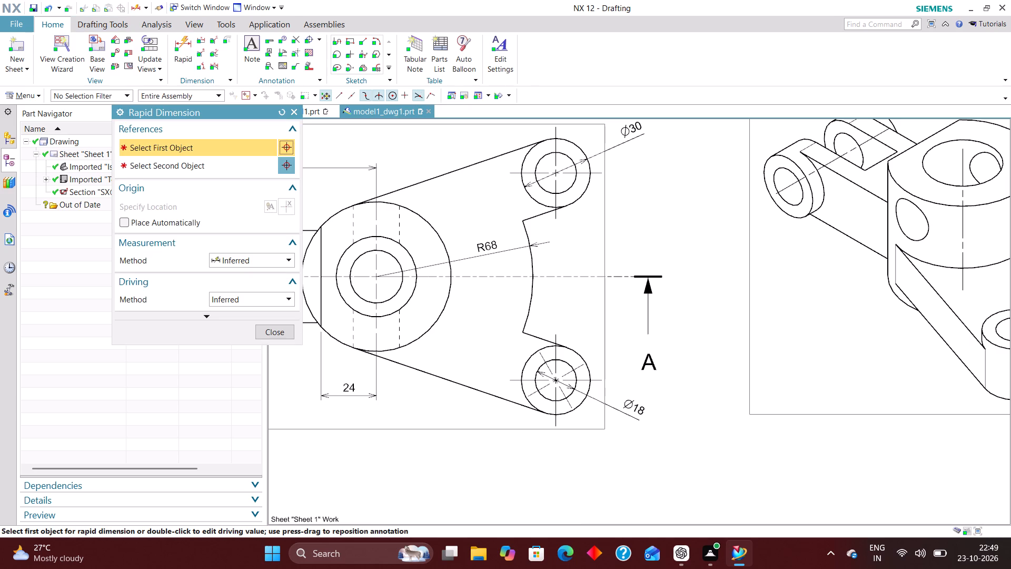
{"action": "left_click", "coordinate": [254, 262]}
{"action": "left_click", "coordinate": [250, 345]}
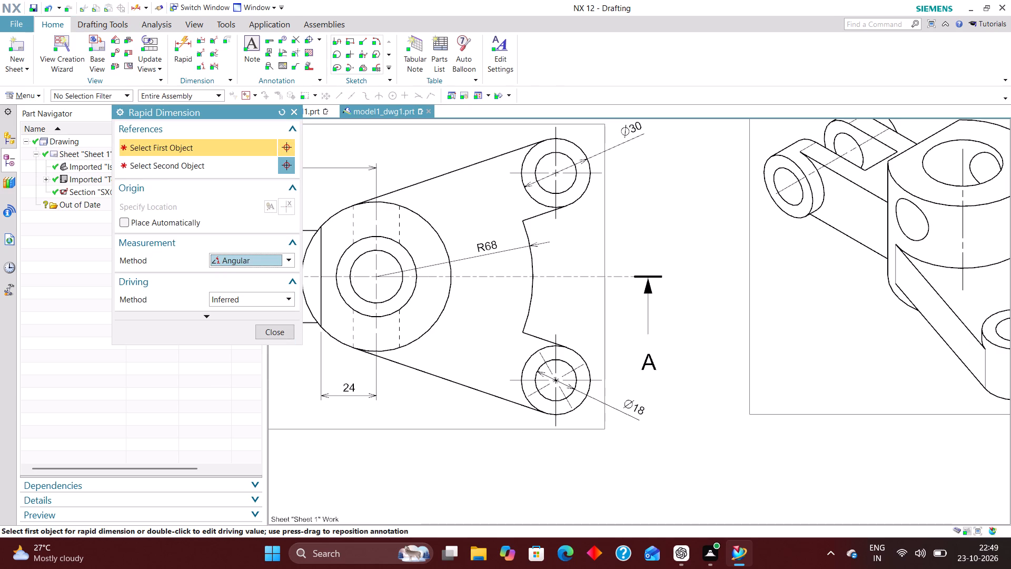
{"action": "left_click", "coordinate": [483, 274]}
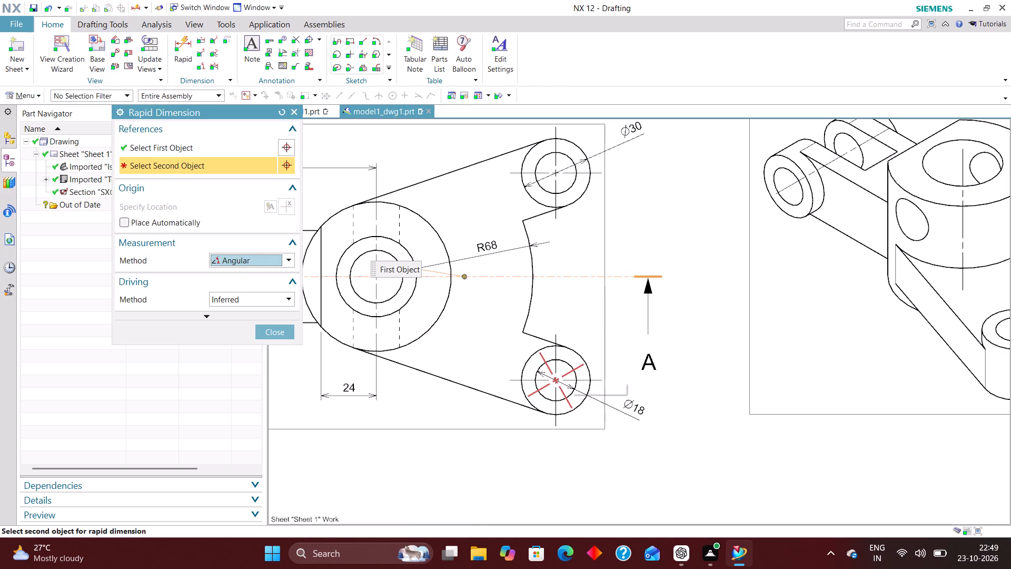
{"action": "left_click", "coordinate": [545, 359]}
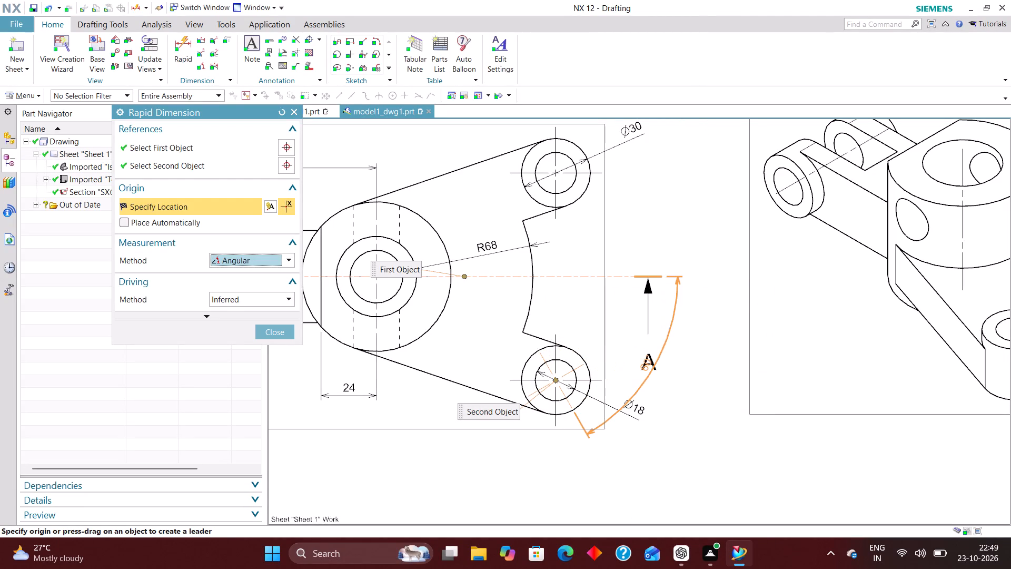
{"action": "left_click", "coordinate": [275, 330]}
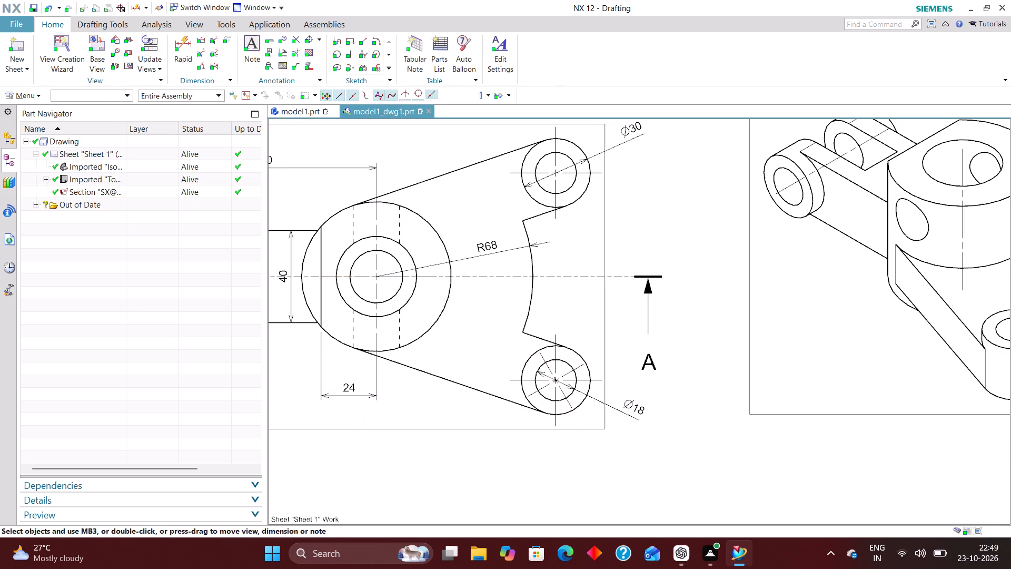
Set the angle of the rotated center mark on the top view's lower Ø18 hole to 60°.
{"action": "double_click", "coordinate": [570, 404]}
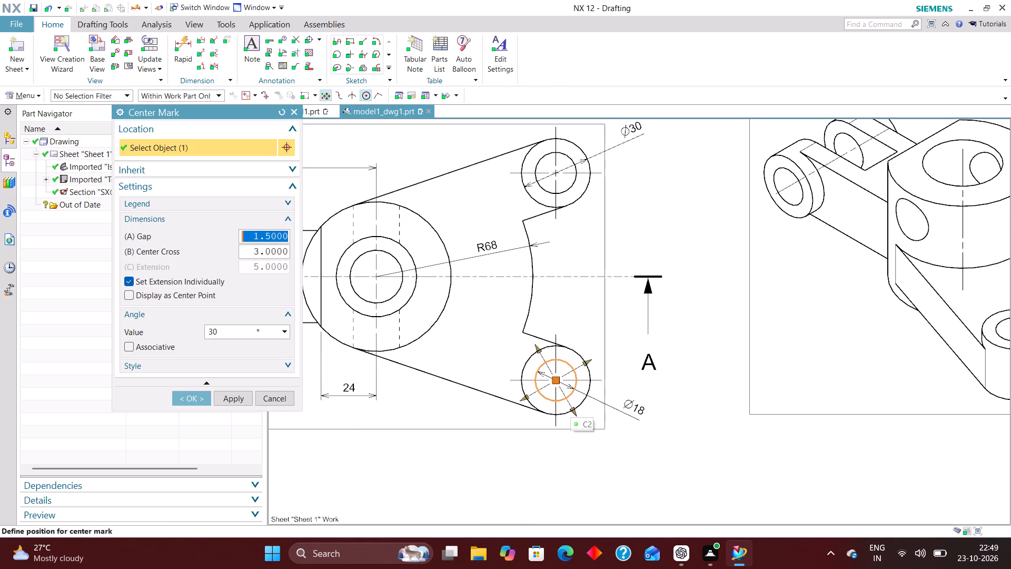
{"action": "left_click_drag", "start_coordinate": [224, 331], "coordinate": [178, 331]}
{"action": "key", "text": "6"}
{"action": "key", "text": "0"}
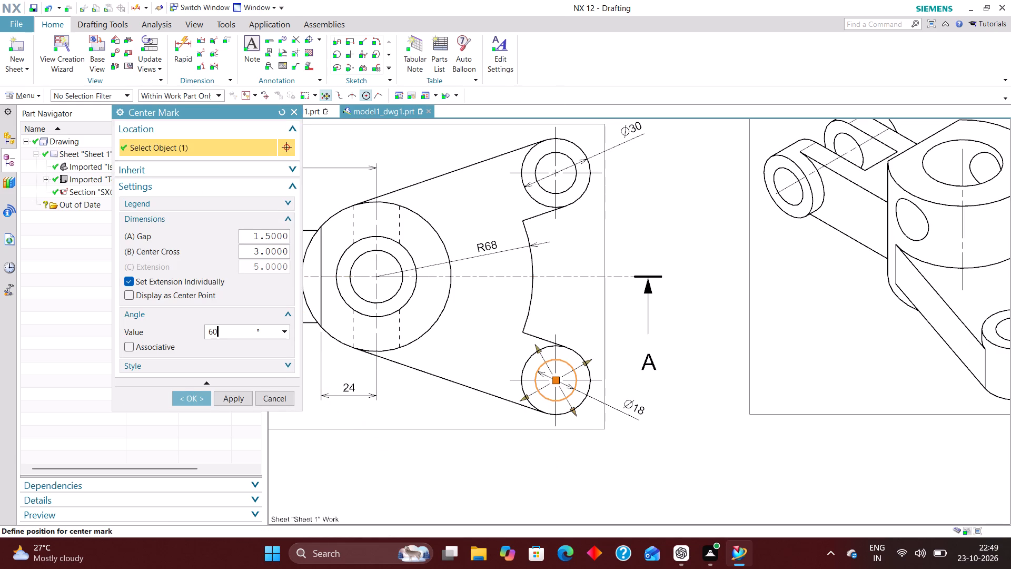
{"action": "key", "text": "Return"}
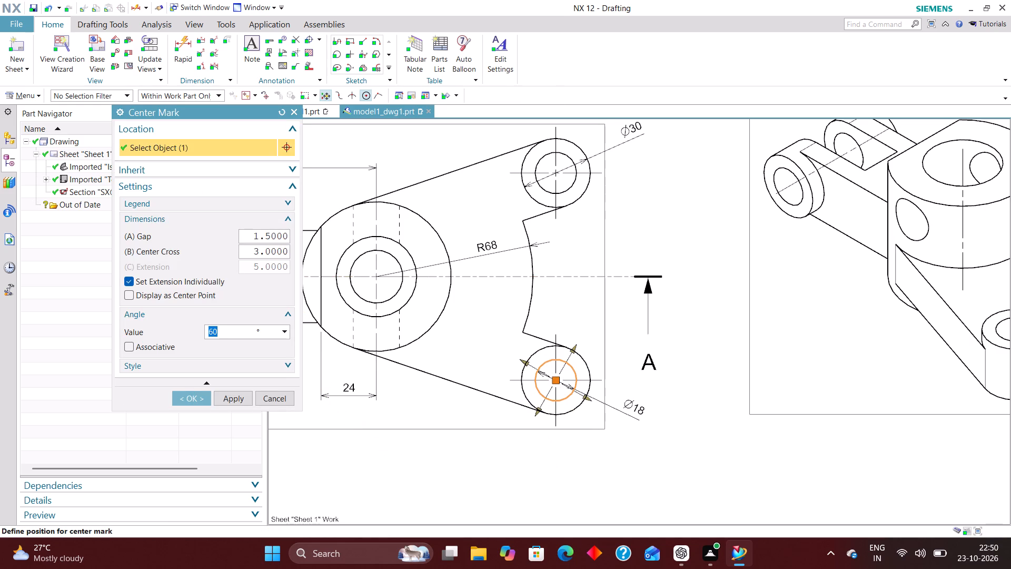
{"action": "left_click", "coordinate": [197, 397]}
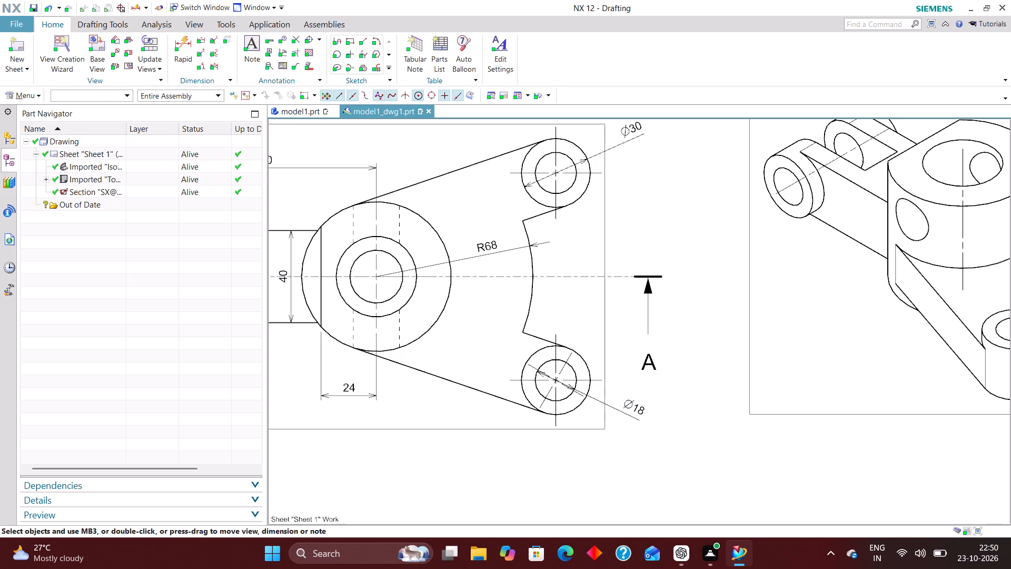
Add an angular dimension between the lower hole's rotated center mark and the horizontal section line, placing it outside the view beyond the section arrow.
{"action": "left_click", "coordinate": [185, 37]}
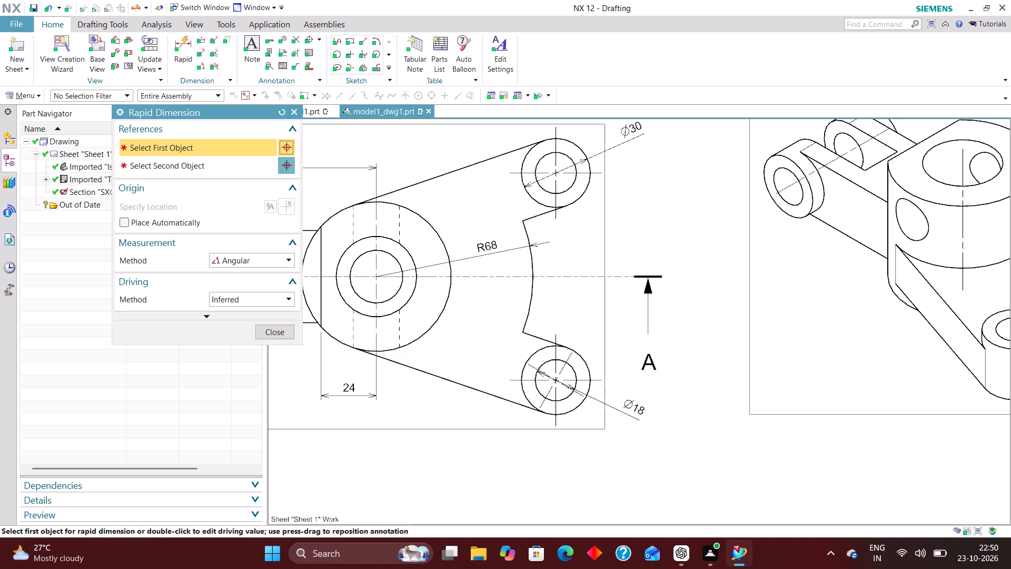
{"action": "left_click", "coordinate": [536, 365]}
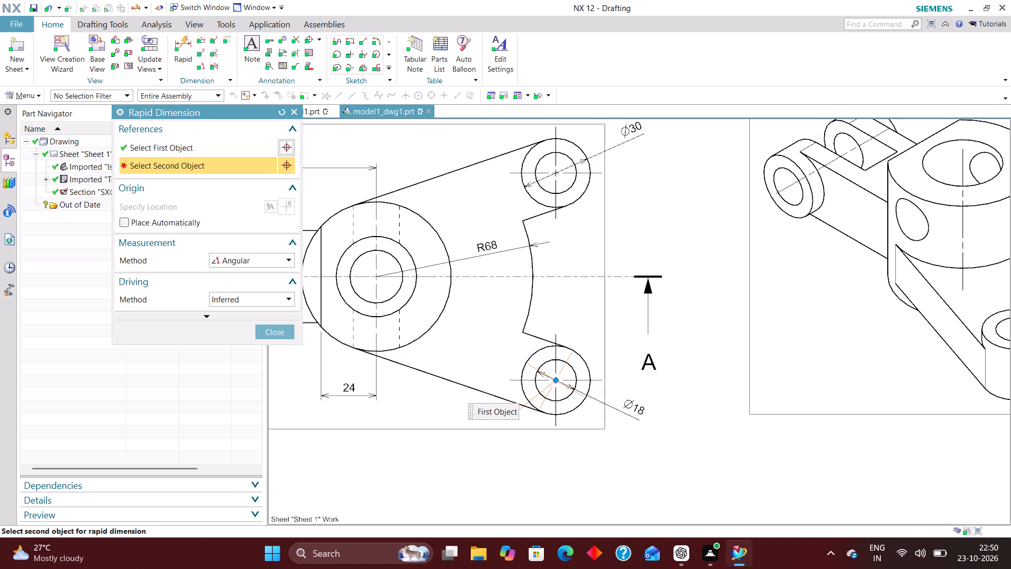
{"action": "left_click", "coordinate": [566, 280]}
{"action": "left_click", "coordinate": [700, 375]}
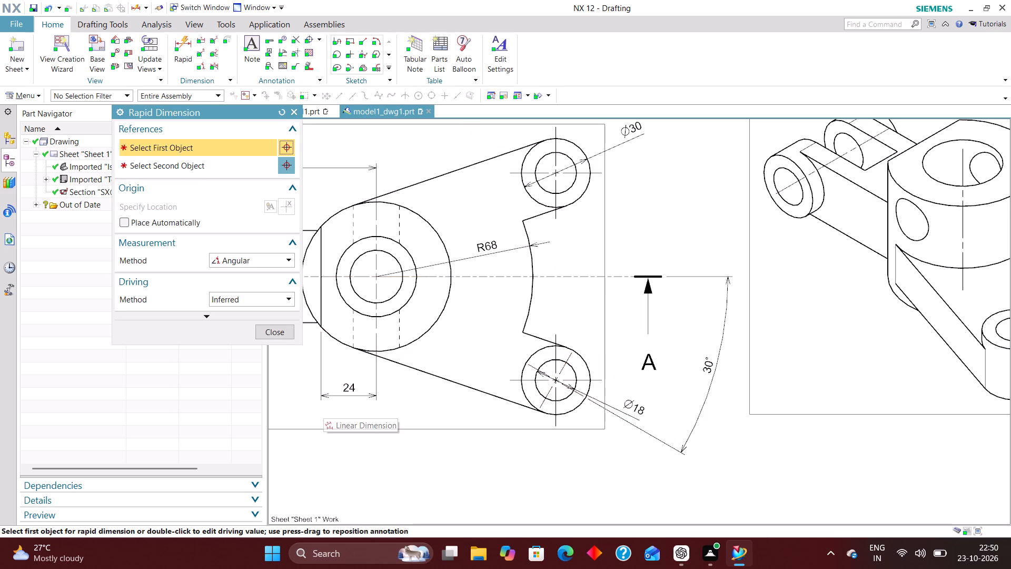
Add a center mark to the upper Ø30 boss in the top view with its angle set to 60°.
{"action": "scroll", "coordinate": [448, 452], "scroll_direction": "down", "scroll_amount": 2}
{"action": "left_click", "coordinate": [277, 331]}
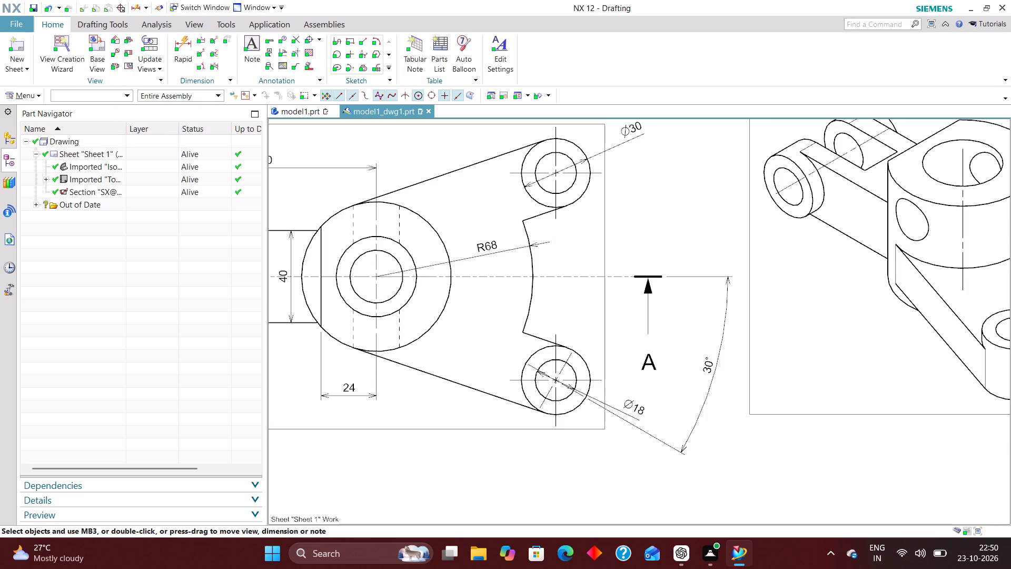
{"action": "left_click", "coordinate": [311, 37]}
{"action": "scroll", "coordinate": [582, 205], "scroll_direction": "up", "scroll_amount": 3}
{"action": "left_click", "coordinate": [572, 193]}
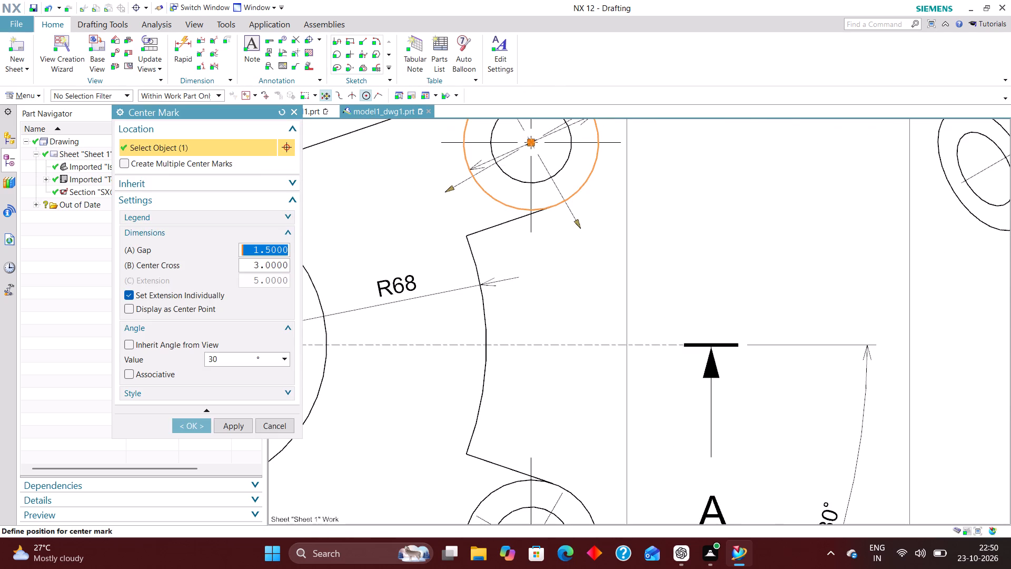
{"action": "scroll", "coordinate": [557, 289], "scroll_direction": "down", "scroll_amount": 2}
{"action": "left_click_drag", "start_coordinate": [212, 357], "coordinate": [204, 359]}
{"action": "left_click_drag", "start_coordinate": [237, 361], "coordinate": [208, 361]}
{"action": "type", "text": "60"}
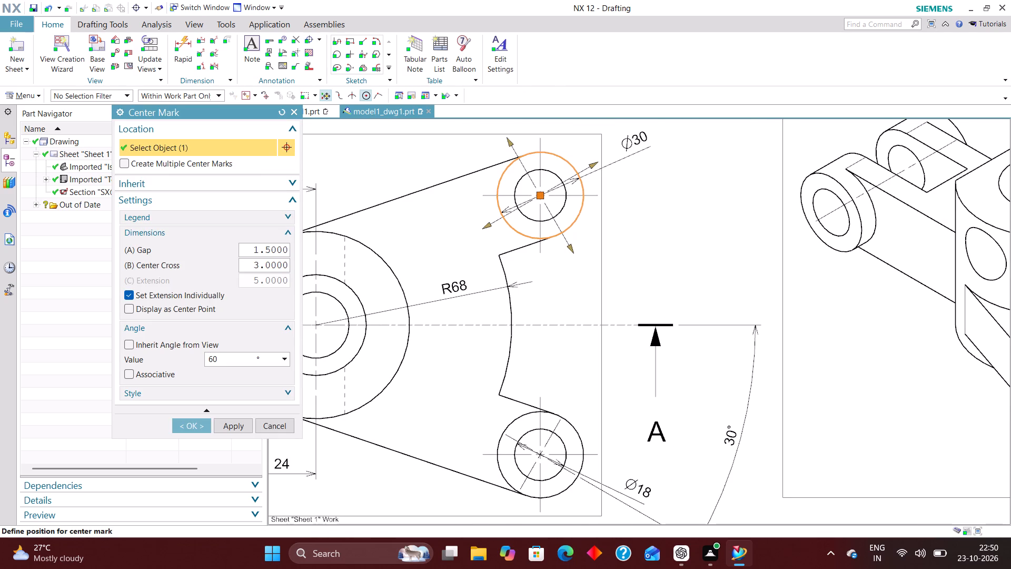
{"action": "key", "text": "Return"}
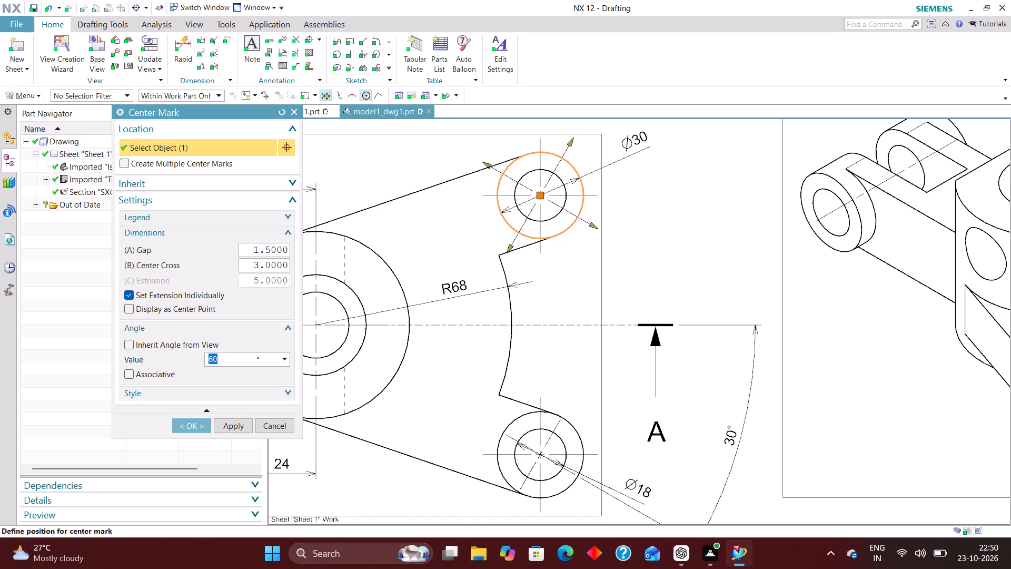
{"action": "left_click", "coordinate": [190, 420]}
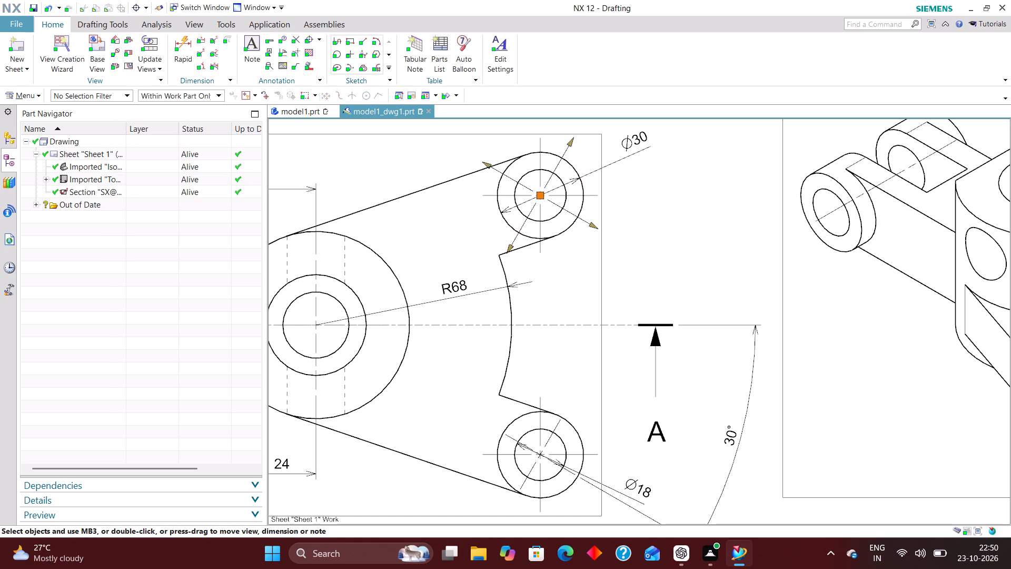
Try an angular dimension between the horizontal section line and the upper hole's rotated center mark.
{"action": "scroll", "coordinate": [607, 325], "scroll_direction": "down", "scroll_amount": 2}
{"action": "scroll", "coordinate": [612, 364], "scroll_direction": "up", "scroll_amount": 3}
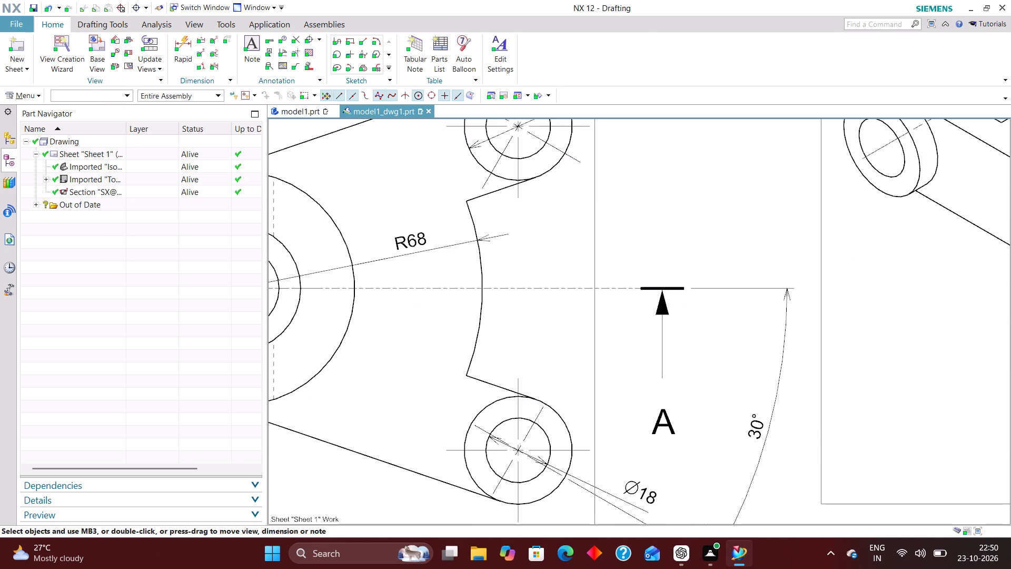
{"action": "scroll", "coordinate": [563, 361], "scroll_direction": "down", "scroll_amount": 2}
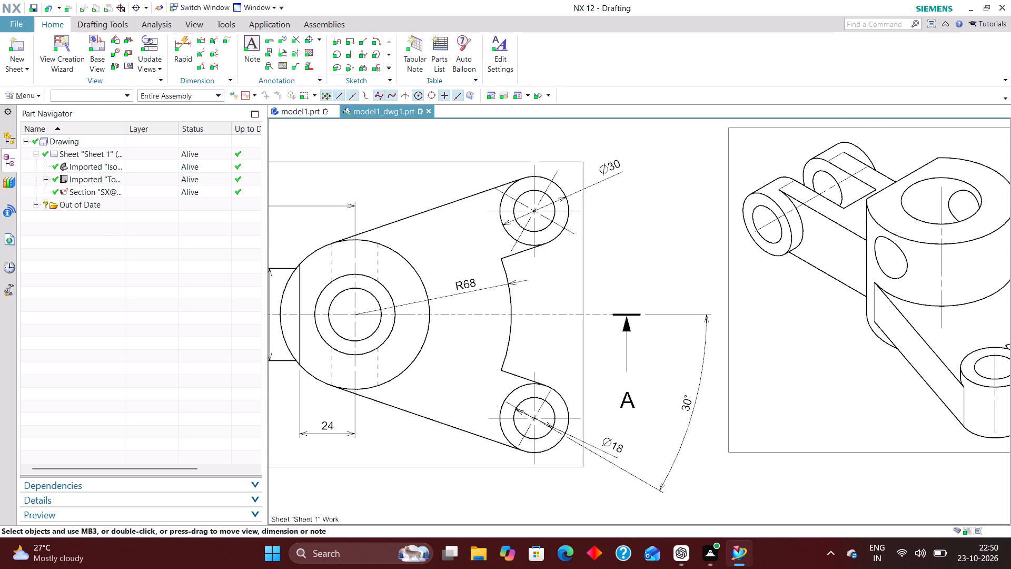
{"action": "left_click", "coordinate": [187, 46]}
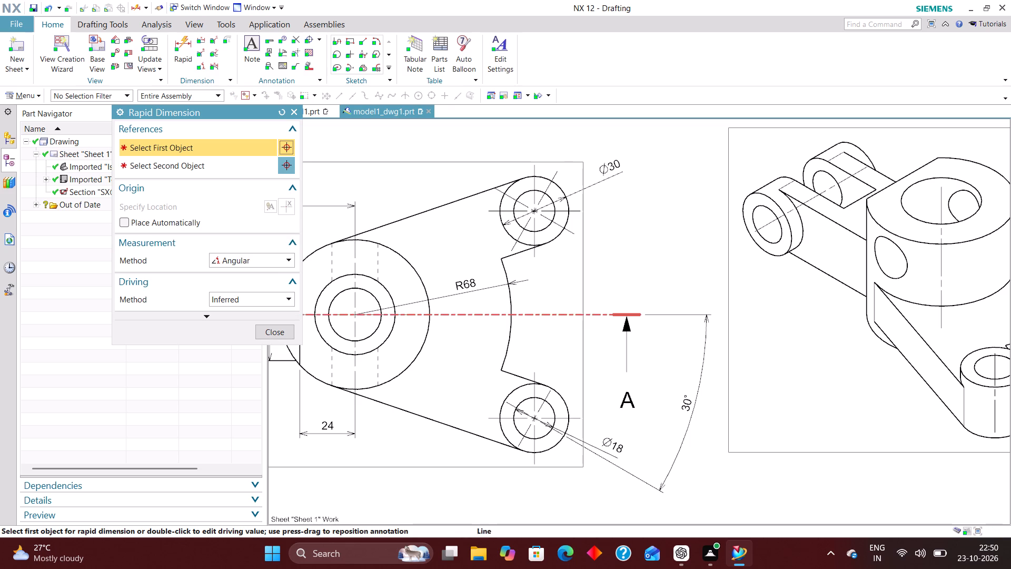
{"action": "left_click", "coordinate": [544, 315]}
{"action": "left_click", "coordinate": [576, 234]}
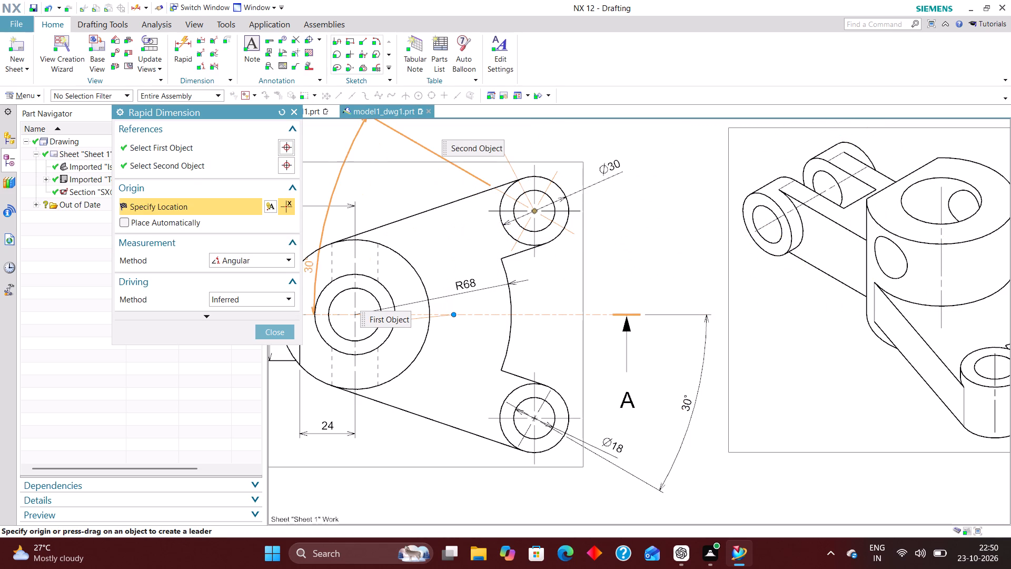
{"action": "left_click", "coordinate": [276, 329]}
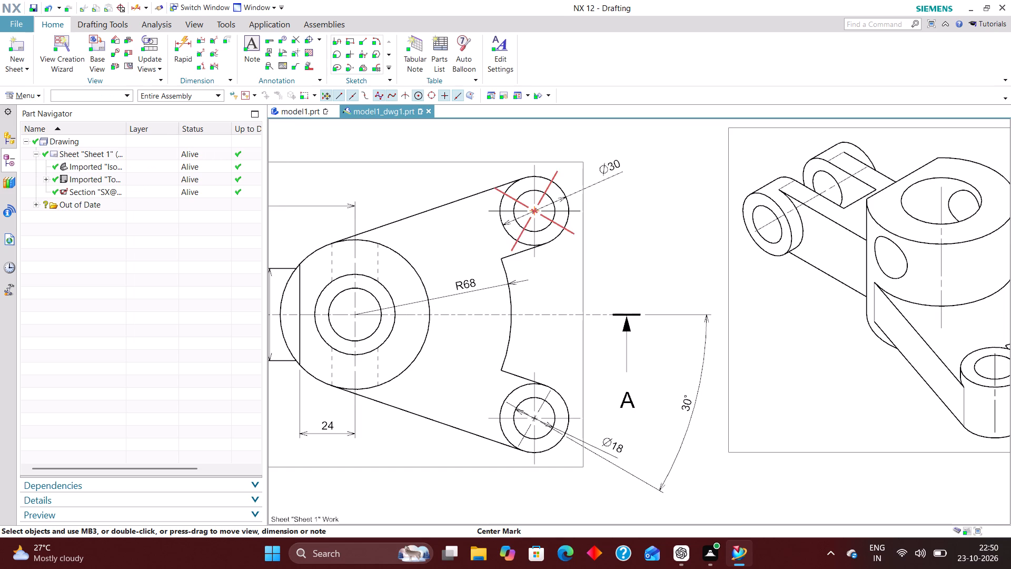
Set the angle of the rotated center mark on the top view's upper hole to 30°.
{"action": "double_click", "coordinate": [571, 228]}
{"action": "left_click_drag", "start_coordinate": [222, 329], "coordinate": [194, 332]}
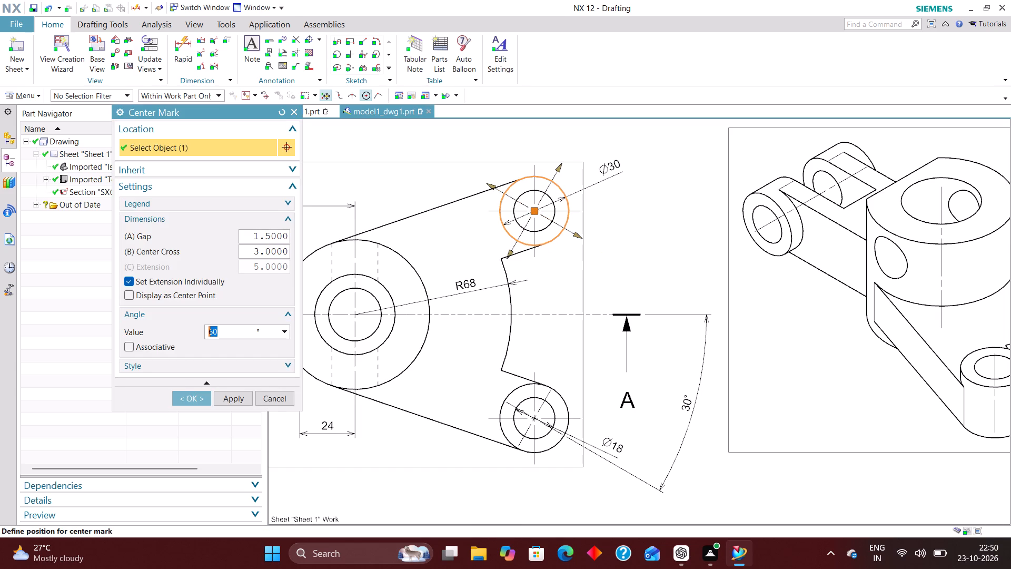
{"action": "type", "text": "30"}
{"action": "key", "text": "Return"}
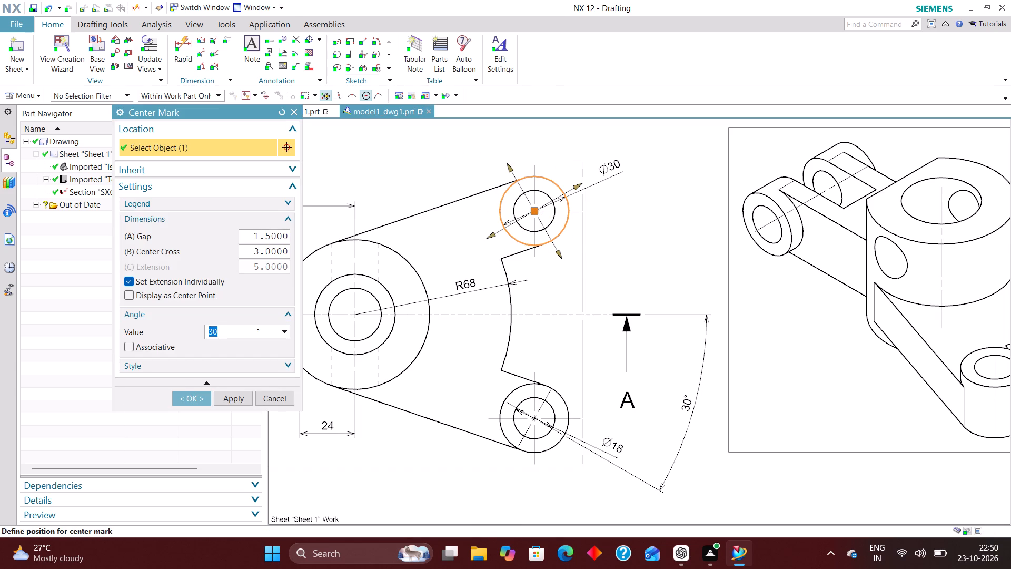
{"action": "left_click", "coordinate": [172, 387]}
{"action": "left_click", "coordinate": [185, 396]}
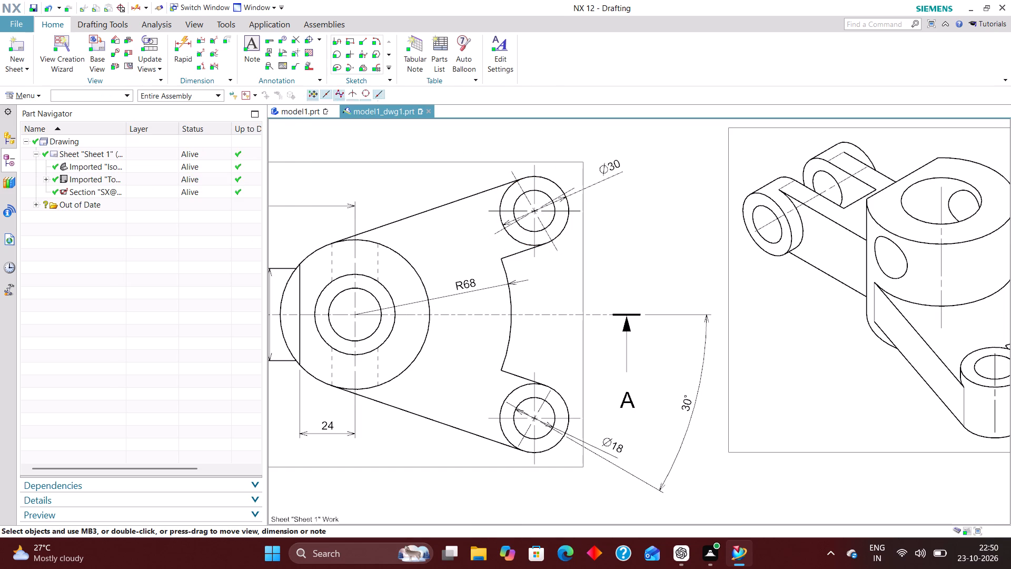
Add an angular dimension between the section line and the upper hole's rotated center mark, placing it outside the view beyond the section arrow.
{"action": "left_click", "coordinate": [183, 39]}
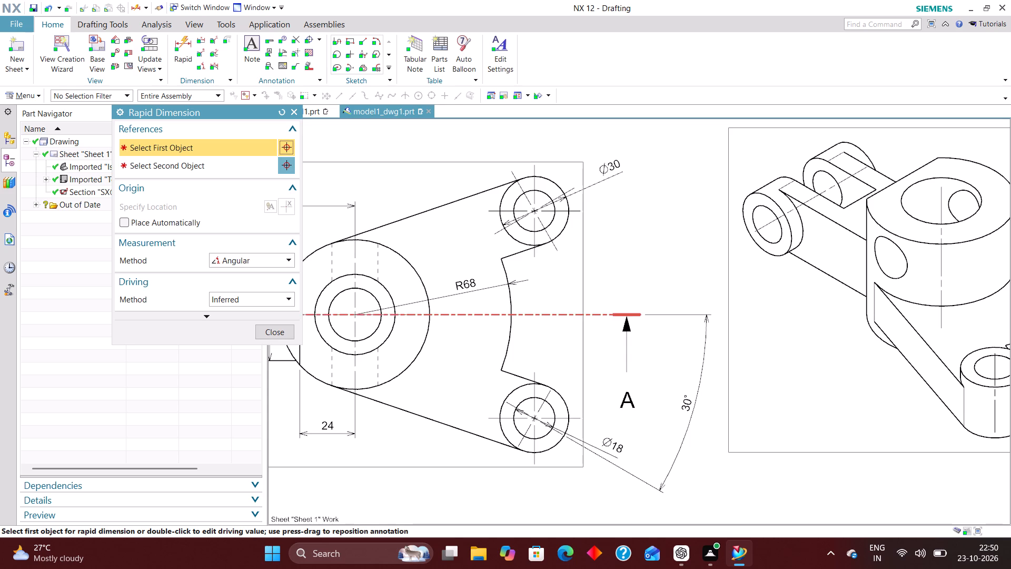
{"action": "left_click", "coordinate": [545, 319]}
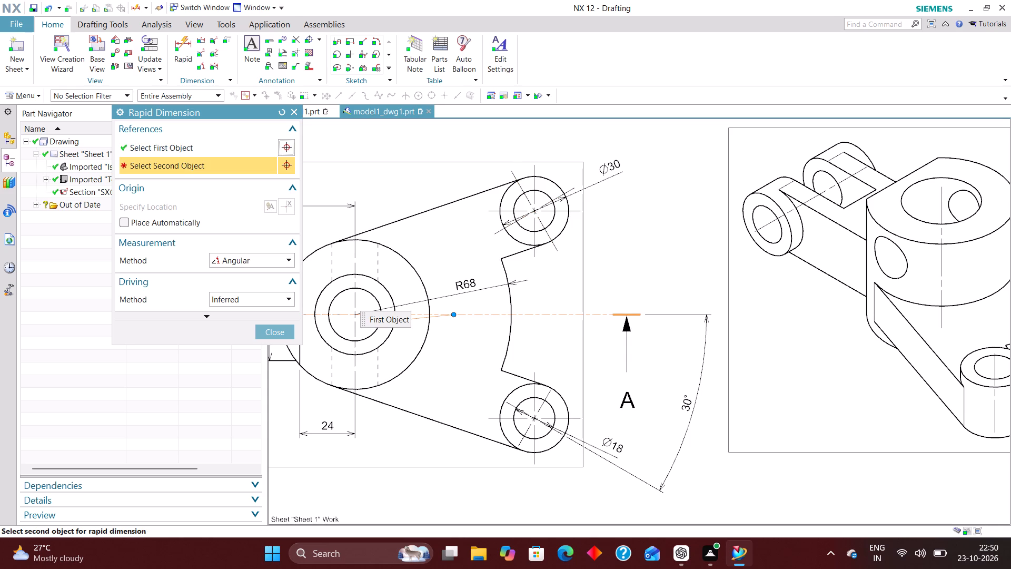
{"action": "left_click", "coordinate": [568, 192]}
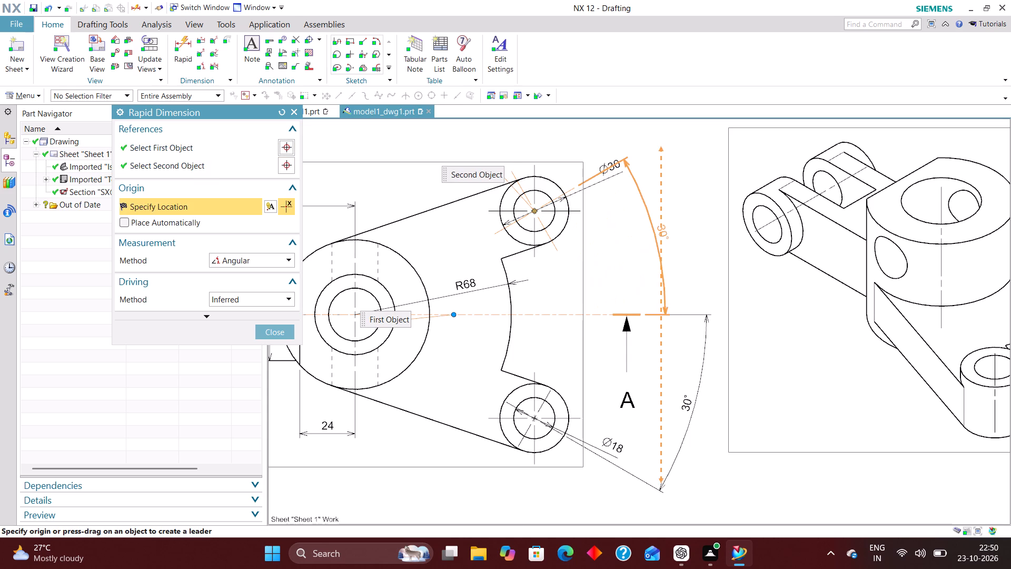
{"action": "left_click", "coordinate": [699, 248]}
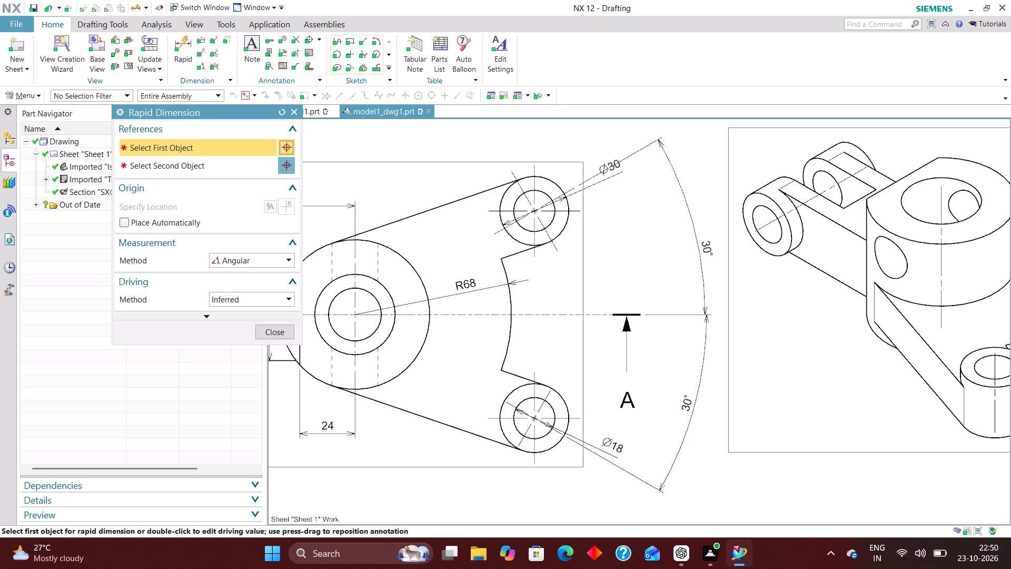
{"action": "left_click", "coordinate": [274, 333]}
Move the top view's Ø30 dimension below and to the right of the upper hole, clear of the angular dimension's extension line.
{"action": "scroll", "coordinate": [570, 201], "scroll_direction": "up", "scroll_amount": 2}
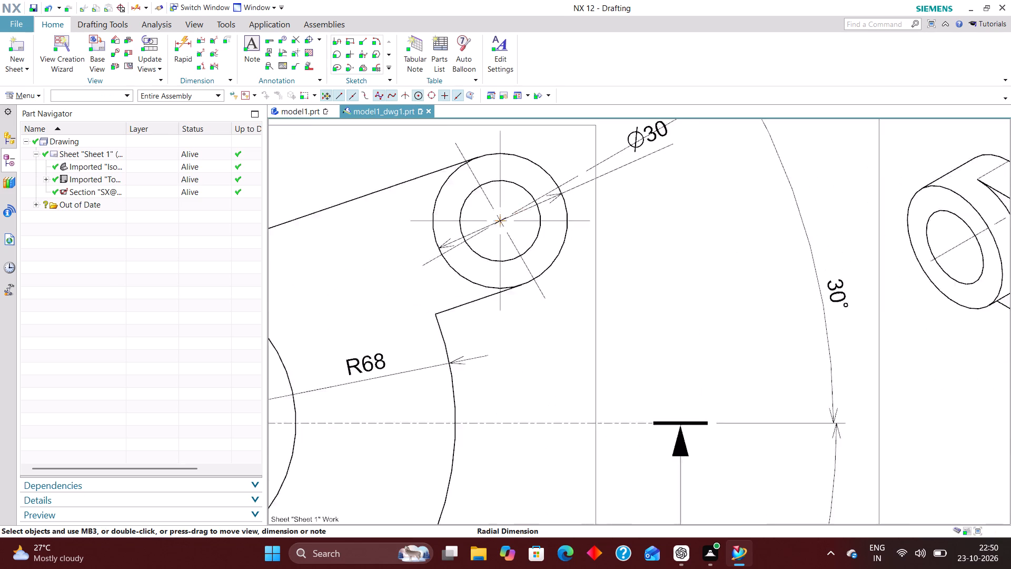
{"action": "scroll", "coordinate": [570, 201], "scroll_direction": "up", "scroll_amount": 3}
{"action": "left_click_drag", "start_coordinate": [594, 171], "coordinate": [598, 333]}
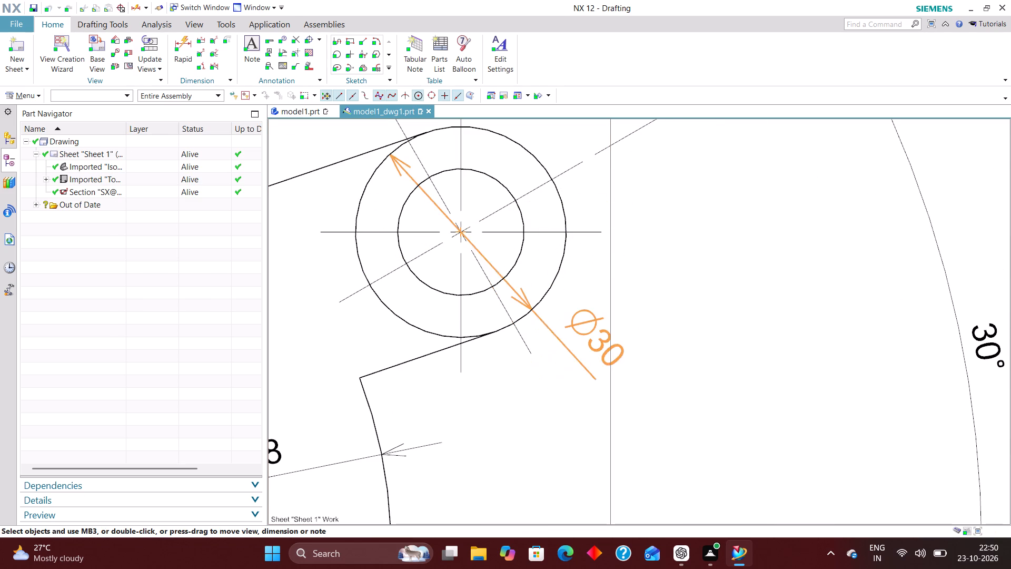
{"action": "left_click_drag", "start_coordinate": [598, 333], "coordinate": [715, 347]}
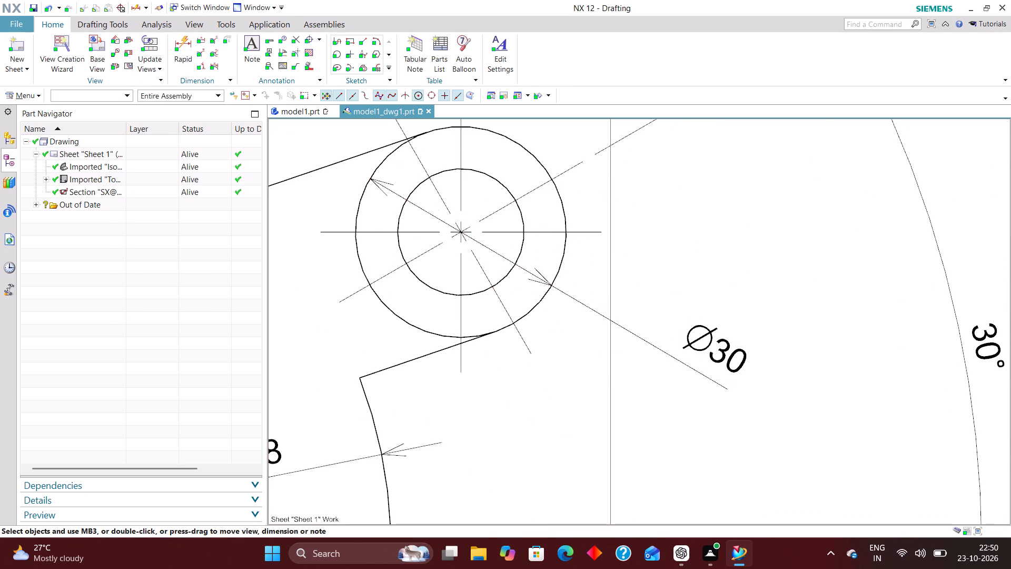
Move the top view's Ø18 dimension to the lower left of the lower hole, just outside the slanted edge.
{"action": "scroll", "coordinate": [606, 217], "scroll_direction": "down", "scroll_amount": 5}
{"action": "left_click_drag", "start_coordinate": [639, 464], "coordinate": [499, 440]}
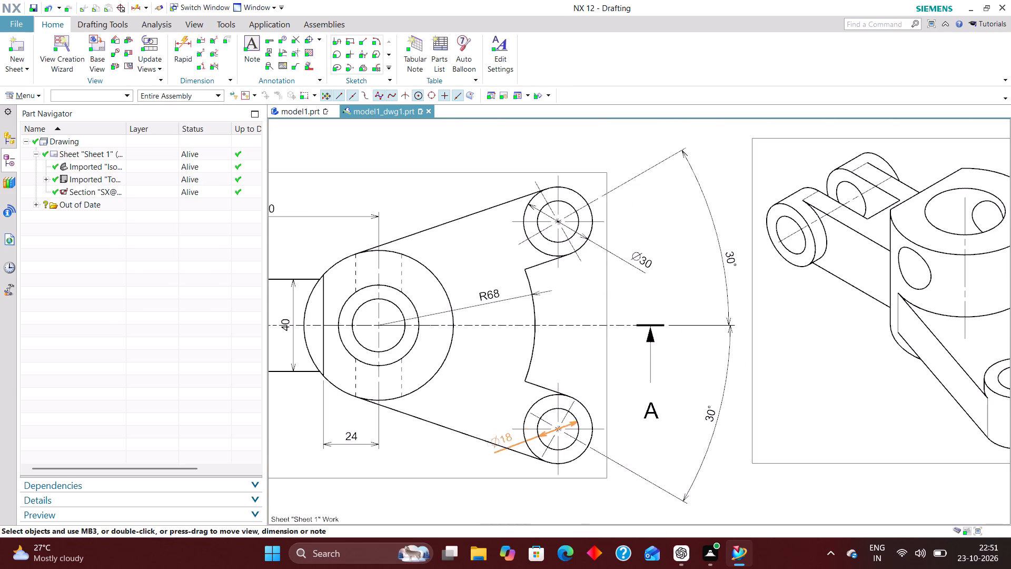
{"action": "left_click_drag", "start_coordinate": [499, 440], "coordinate": [484, 487]}
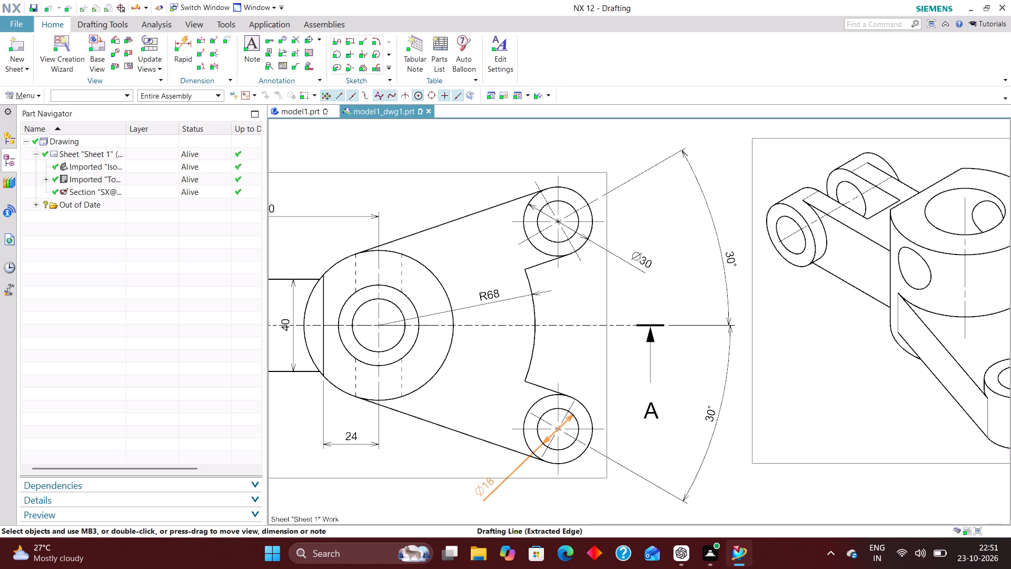
{"action": "left_click_drag", "start_coordinate": [484, 487], "coordinate": [465, 452]}
{"action": "scroll", "coordinate": [538, 401], "scroll_direction": "down", "scroll_amount": 3}
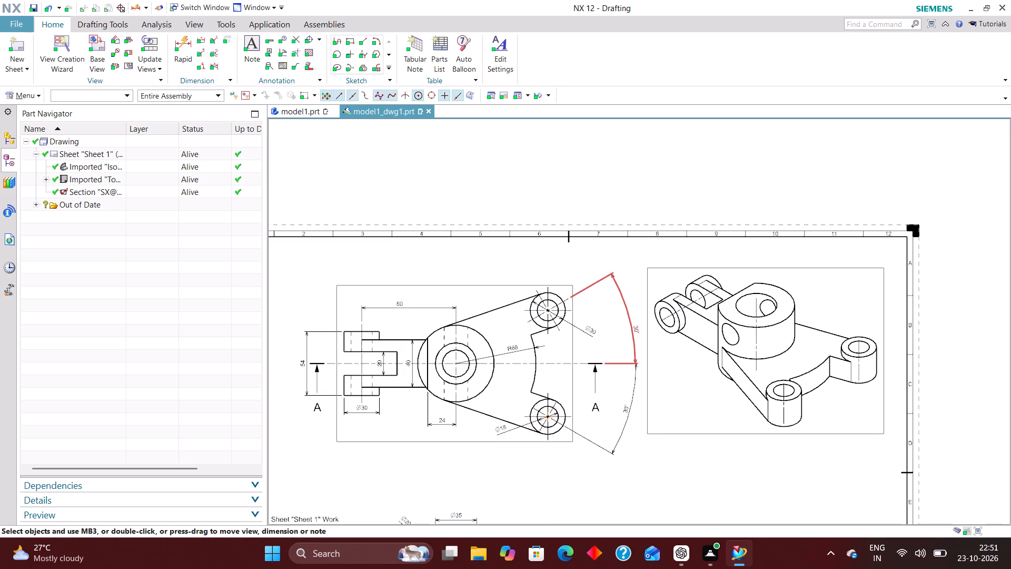
Move the upper 30° angular dimension of the top view closer to the section arrow.
{"action": "scroll", "coordinate": [631, 323], "scroll_direction": "up", "scroll_amount": 1}
{"action": "left_click_drag", "start_coordinate": [631, 323], "coordinate": [612, 317]}
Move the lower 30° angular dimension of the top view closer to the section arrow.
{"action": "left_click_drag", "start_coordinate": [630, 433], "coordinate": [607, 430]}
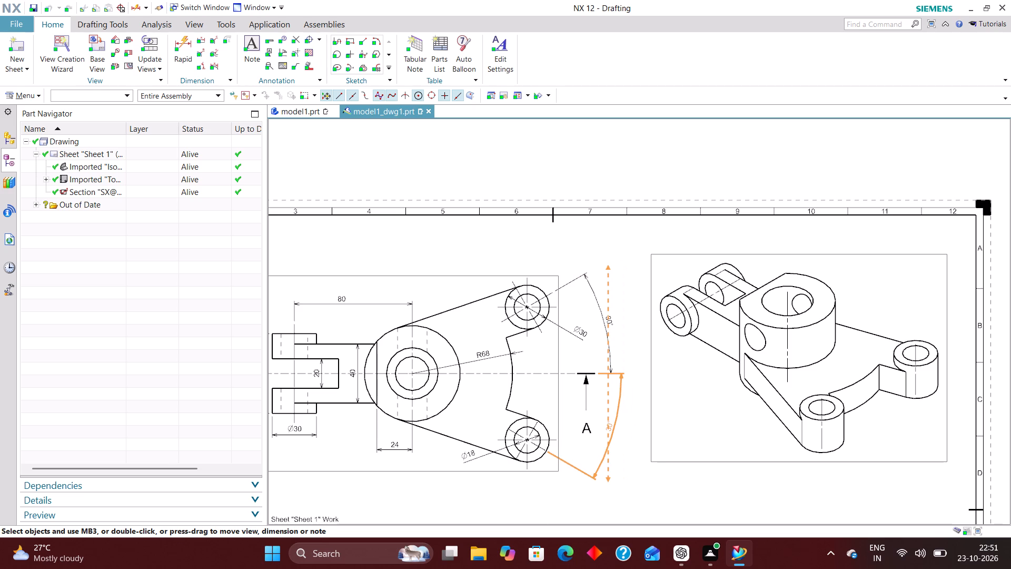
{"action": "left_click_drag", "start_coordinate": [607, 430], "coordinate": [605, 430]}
Examine the top view's rotated center marks and angular dimensions against the rest of the sheet.
{"action": "scroll", "coordinate": [519, 358], "scroll_direction": "up", "scroll_amount": 1}
{"action": "scroll", "coordinate": [544, 345], "scroll_direction": "down", "scroll_amount": 4}
{"action": "scroll", "coordinate": [546, 420], "scroll_direction": "down", "scroll_amount": 3}
{"action": "scroll", "coordinate": [545, 450], "scroll_direction": "up", "scroll_amount": 5}
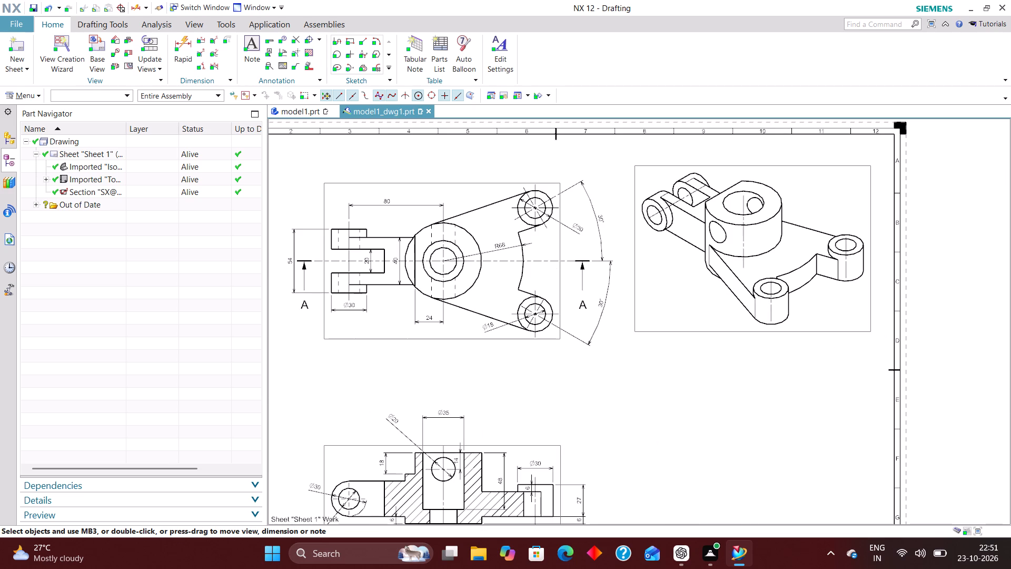
{"action": "scroll", "coordinate": [532, 372], "scroll_direction": "down", "scroll_amount": 2}
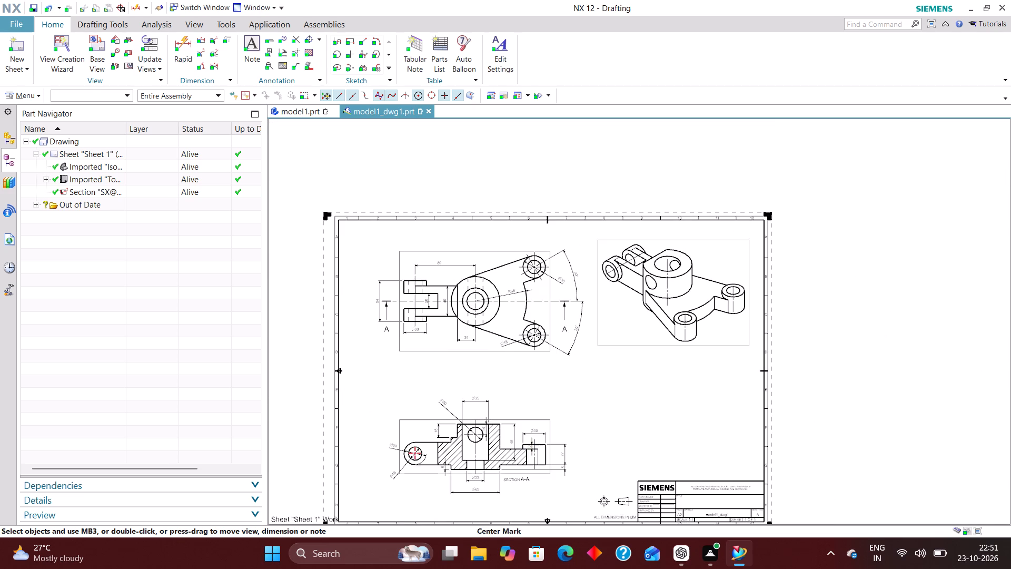
{"action": "scroll", "coordinate": [423, 457], "scroll_direction": "up", "scroll_amount": 4}
{"action": "scroll", "coordinate": [434, 396], "scroll_direction": "down", "scroll_amount": 3}
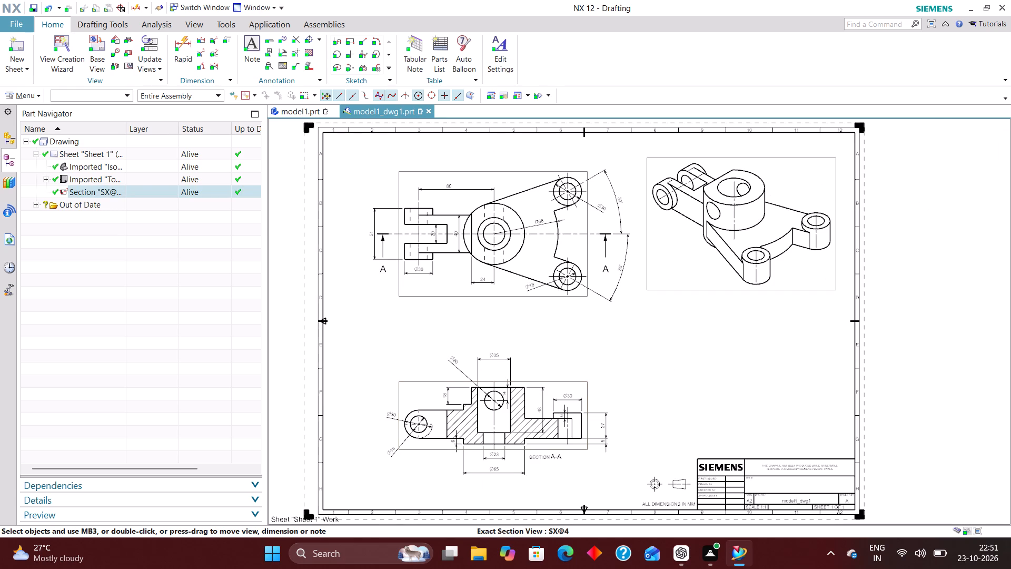
{"action": "scroll", "coordinate": [569, 267], "scroll_direction": "up", "scroll_amount": 8}
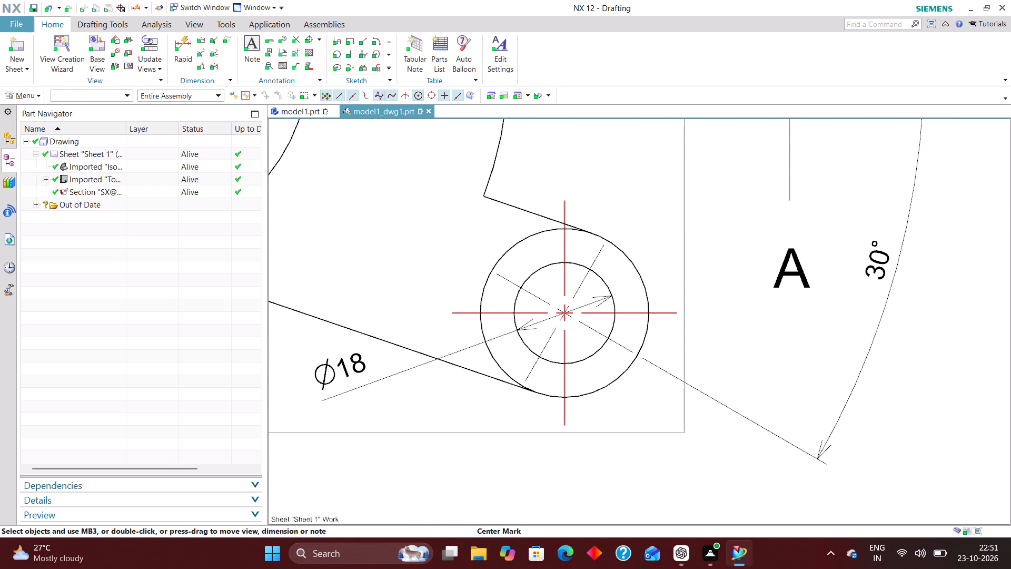
{"action": "scroll", "coordinate": [561, 281], "scroll_direction": "down", "scroll_amount": 7}
{"action": "scroll", "coordinate": [558, 372], "scroll_direction": "down", "scroll_amount": 1}
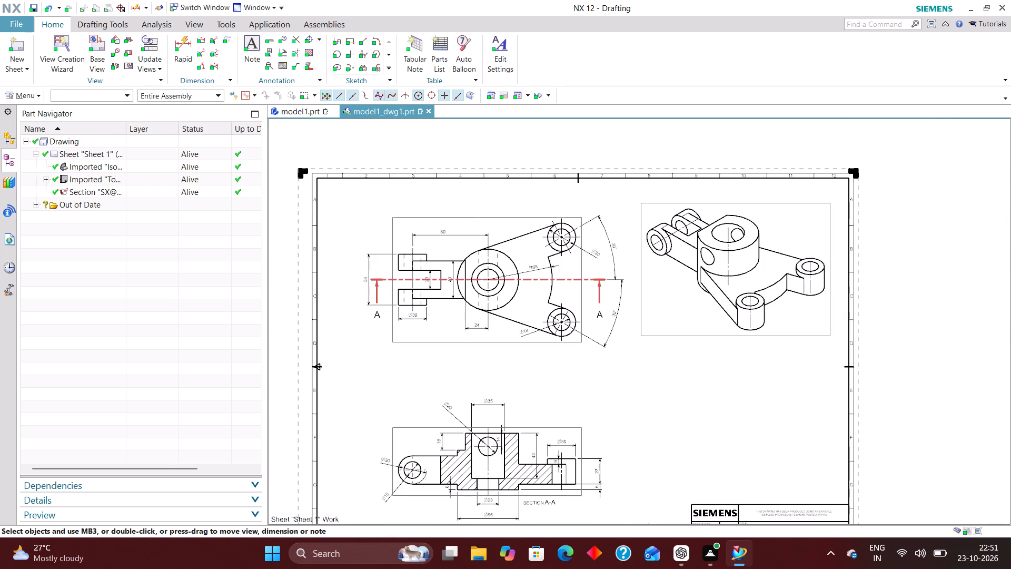
{"action": "scroll", "coordinate": [554, 327], "scroll_direction": "up", "scroll_amount": 6}
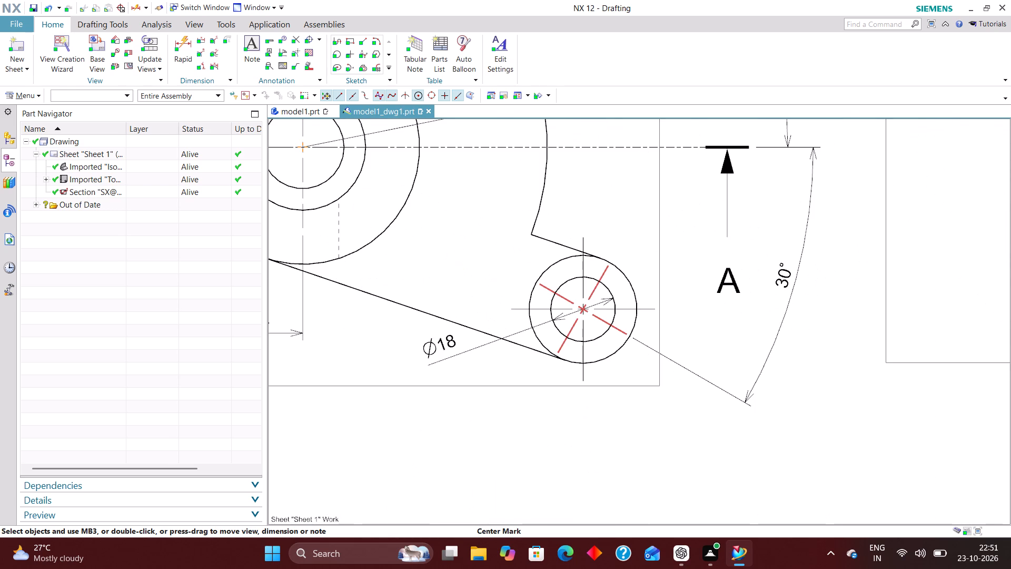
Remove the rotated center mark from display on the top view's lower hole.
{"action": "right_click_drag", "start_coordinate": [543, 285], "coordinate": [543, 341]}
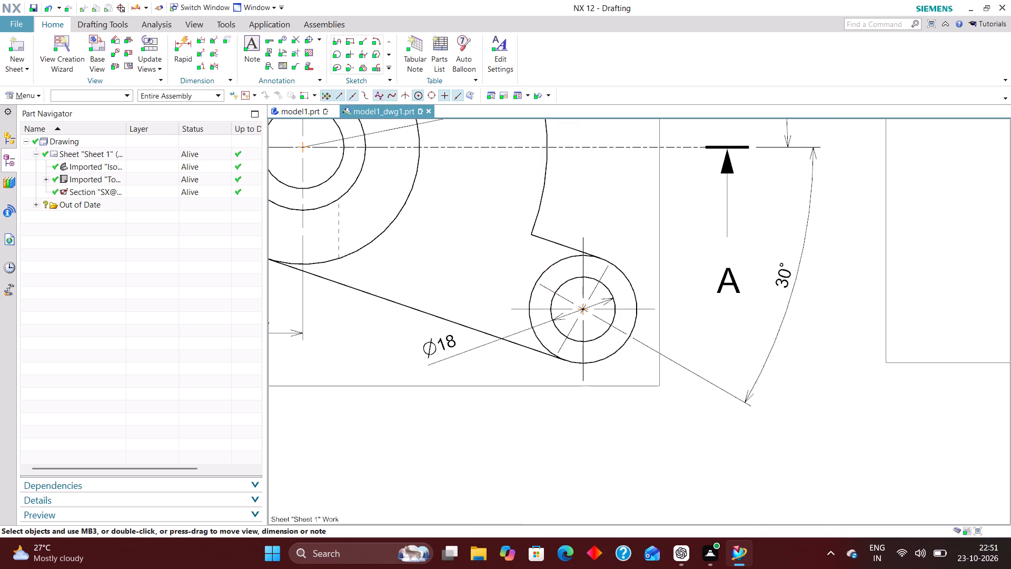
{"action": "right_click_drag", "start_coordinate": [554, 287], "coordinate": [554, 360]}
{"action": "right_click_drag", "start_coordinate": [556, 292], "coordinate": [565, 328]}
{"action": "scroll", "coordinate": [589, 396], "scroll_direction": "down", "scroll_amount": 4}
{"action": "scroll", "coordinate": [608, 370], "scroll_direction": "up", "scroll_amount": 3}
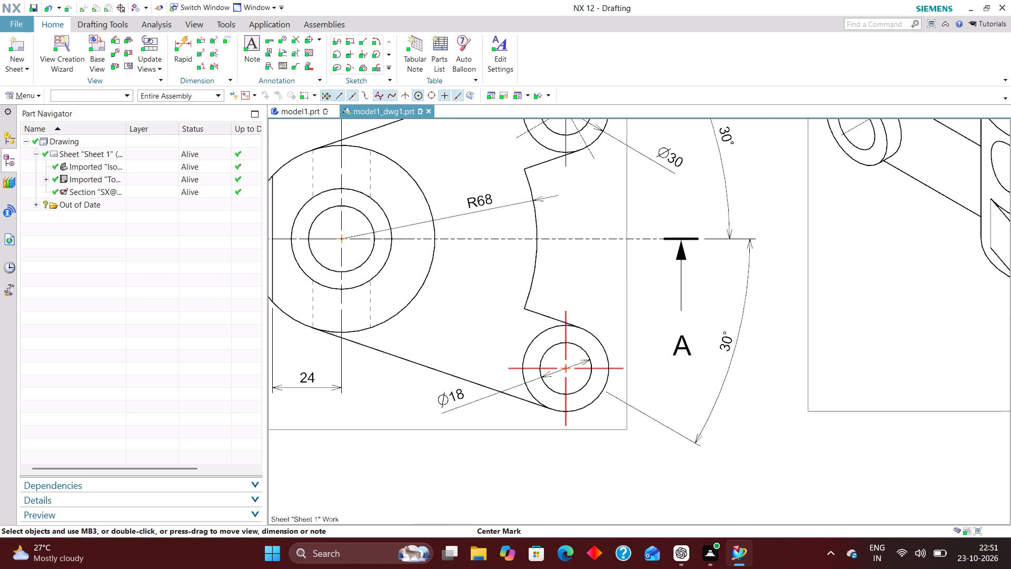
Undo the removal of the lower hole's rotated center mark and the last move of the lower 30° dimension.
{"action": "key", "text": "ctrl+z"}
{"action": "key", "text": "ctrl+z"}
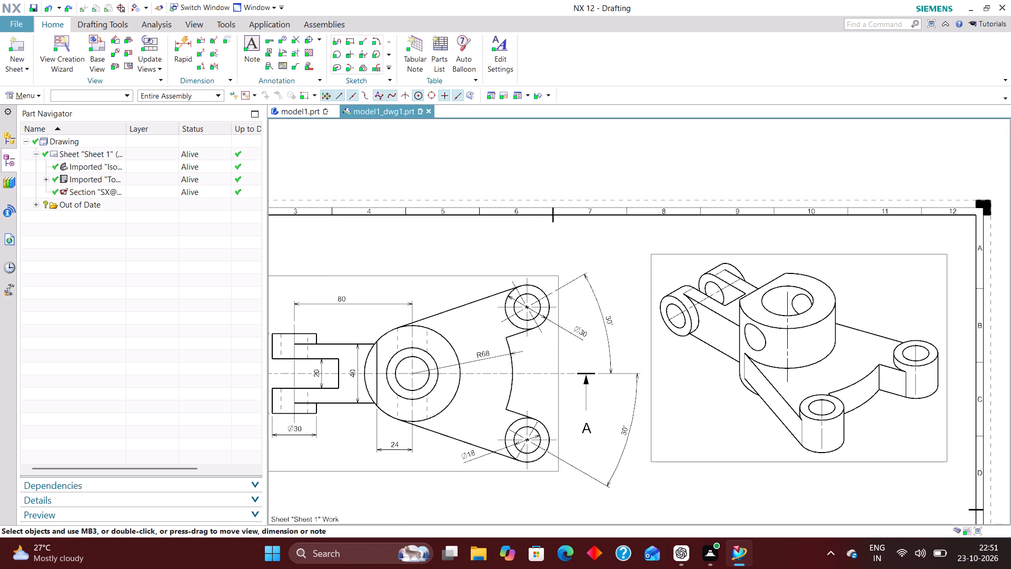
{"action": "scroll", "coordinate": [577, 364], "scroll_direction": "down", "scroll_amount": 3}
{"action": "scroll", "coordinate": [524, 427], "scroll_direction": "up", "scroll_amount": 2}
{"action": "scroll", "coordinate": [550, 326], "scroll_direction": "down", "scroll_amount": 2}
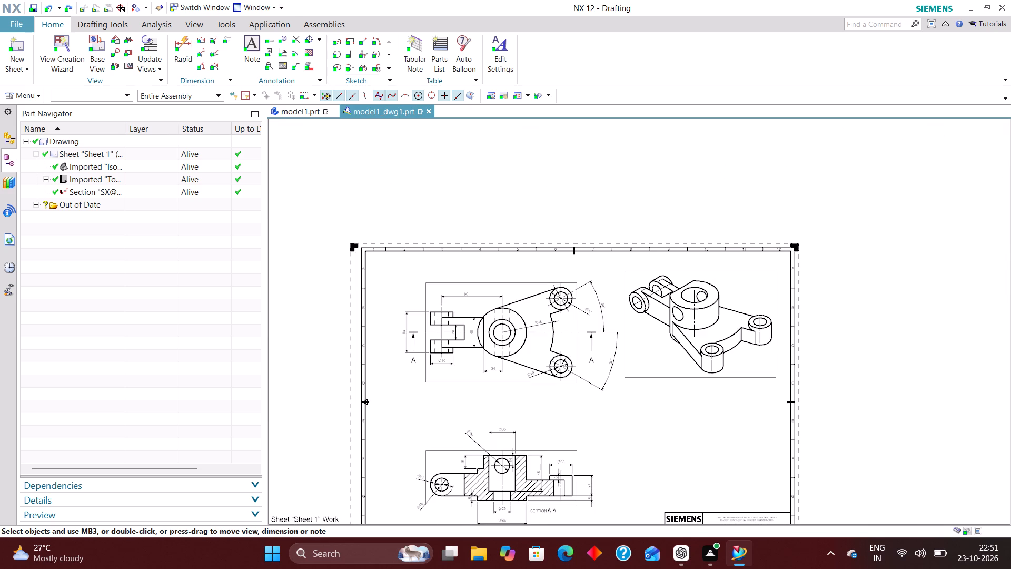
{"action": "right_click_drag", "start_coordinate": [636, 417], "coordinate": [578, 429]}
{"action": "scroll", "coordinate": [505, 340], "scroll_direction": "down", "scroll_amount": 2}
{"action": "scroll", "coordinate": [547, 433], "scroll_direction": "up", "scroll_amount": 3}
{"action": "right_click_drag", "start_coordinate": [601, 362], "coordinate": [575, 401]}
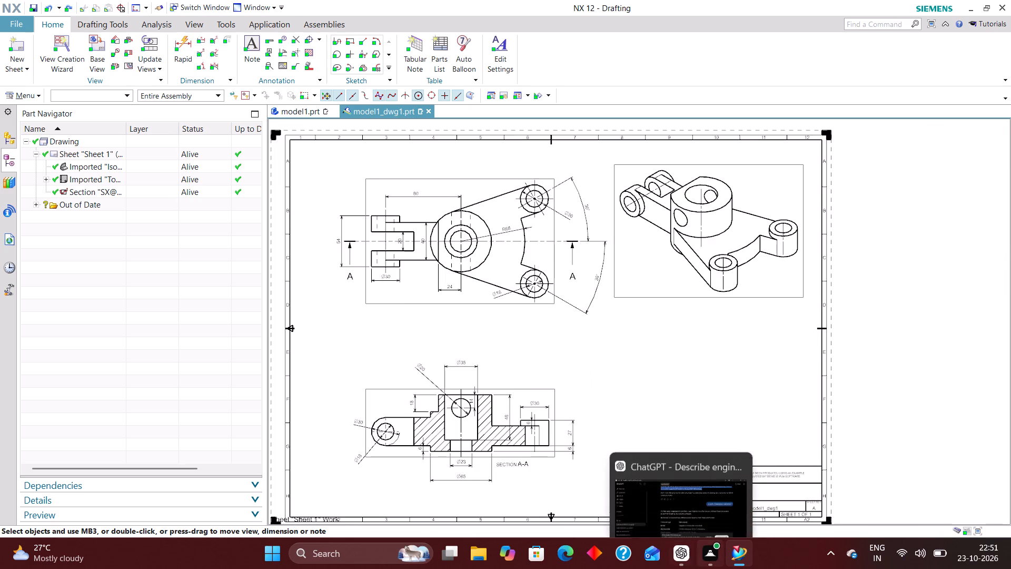
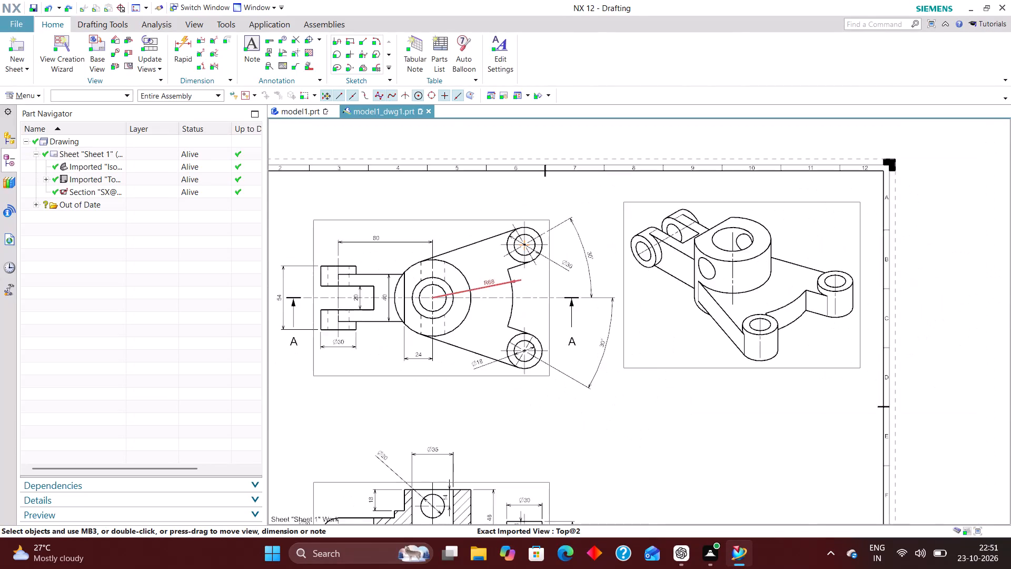
Show the view label below the isometric view, with the view label type set to Name.
{"action": "scroll", "coordinate": [493, 402], "scroll_direction": "up", "scroll_amount": 2}
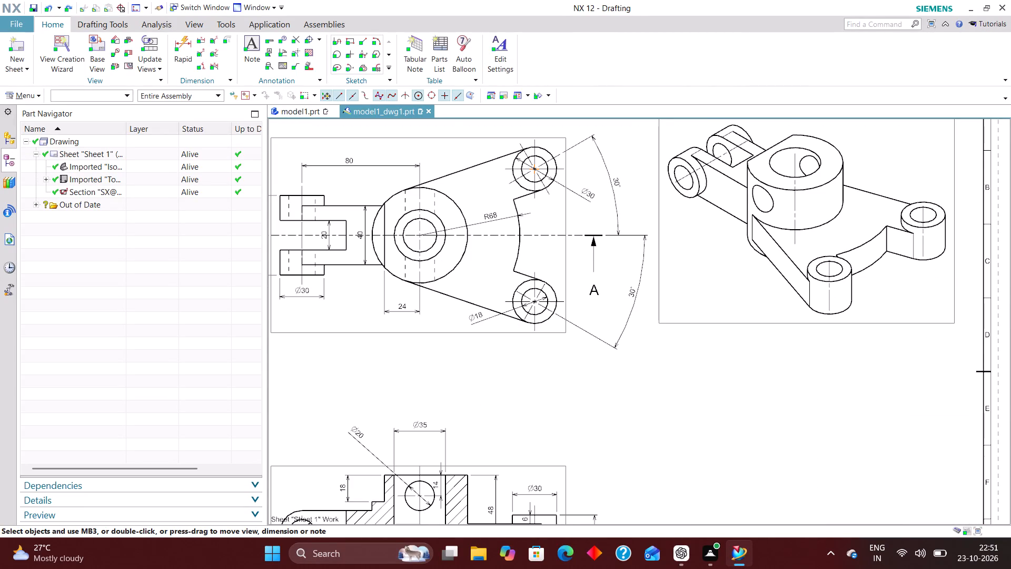
{"action": "scroll", "coordinate": [562, 347], "scroll_direction": "down", "scroll_amount": 1}
{"action": "right_click_drag", "start_coordinate": [574, 374], "coordinate": [520, 425]}
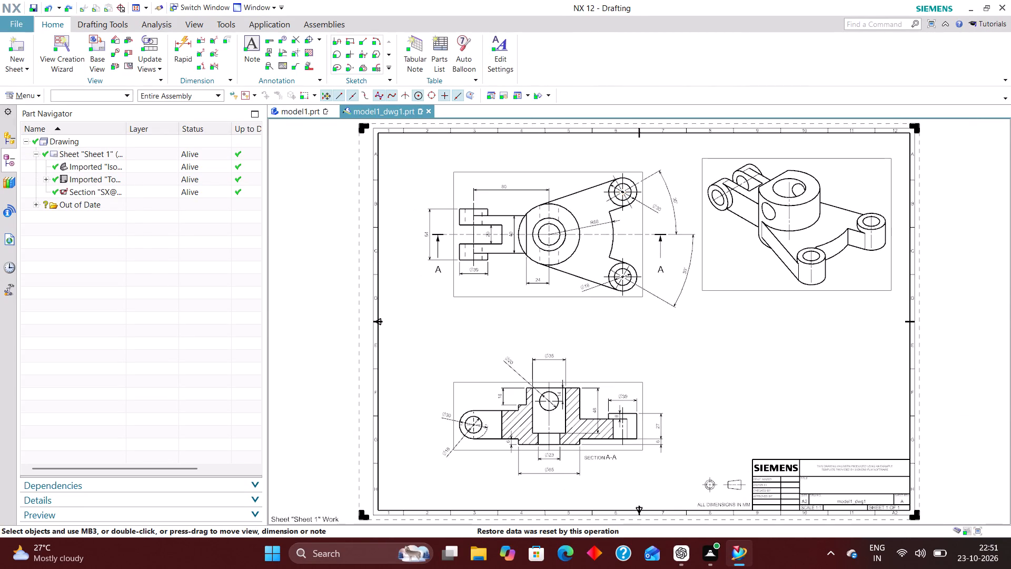
{"action": "scroll", "coordinate": [727, 326], "scroll_direction": "up", "scroll_amount": 2}
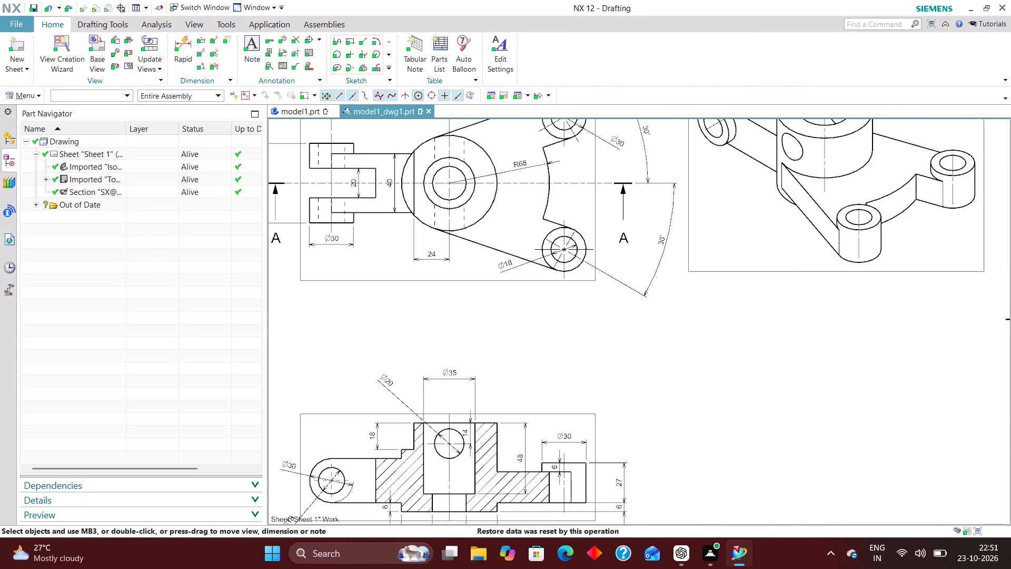
{"action": "scroll", "coordinate": [489, 331], "scroll_direction": "down", "scroll_amount": 2}
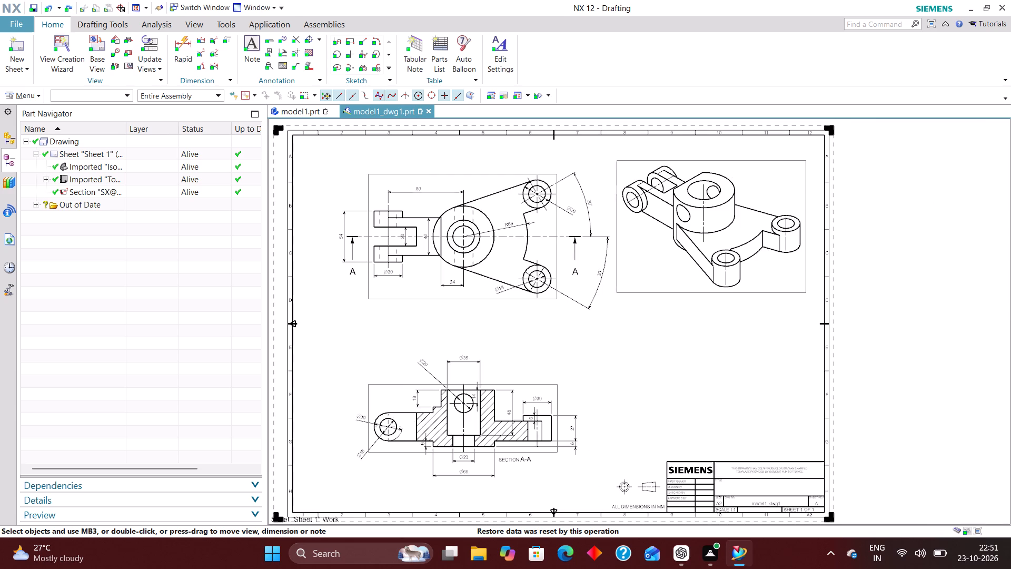
{"action": "right_click", "coordinate": [675, 294]}
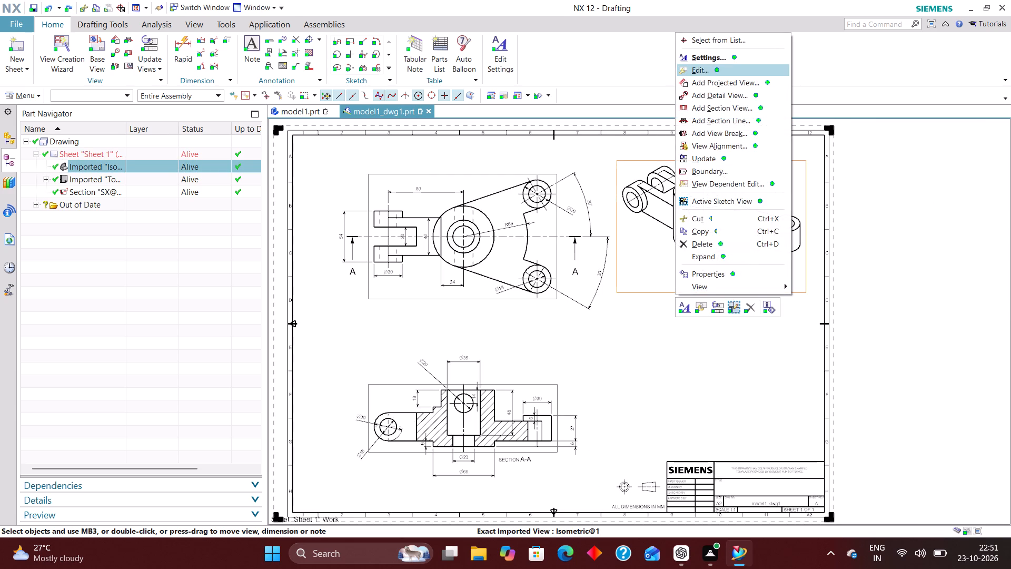
{"action": "left_click", "coordinate": [720, 60]}
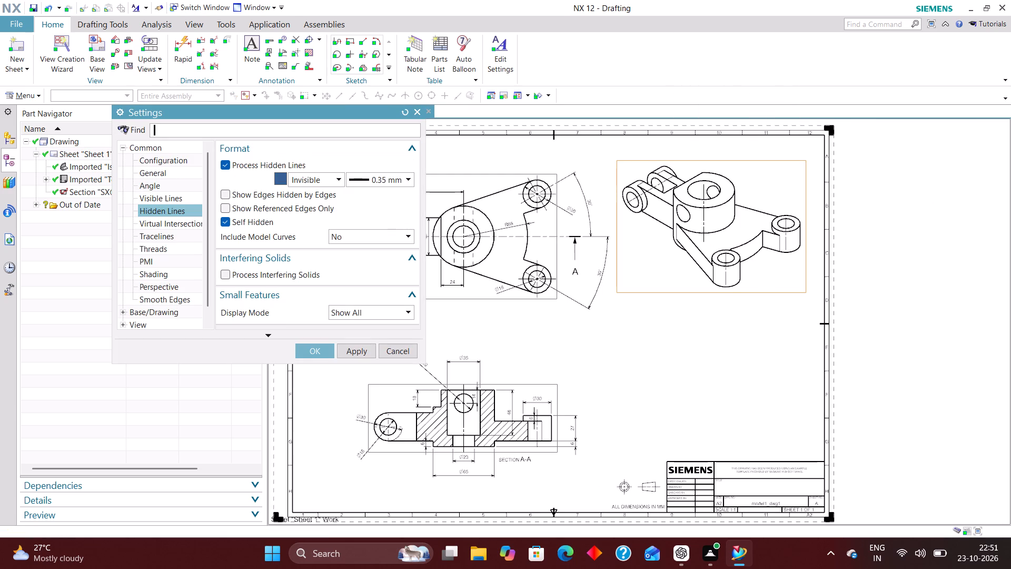
{"action": "scroll", "coordinate": [164, 165], "scroll_direction": "up", "scroll_amount": 5}
{"action": "scroll", "coordinate": [160, 277], "scroll_direction": "down", "scroll_amount": 3}
{"action": "left_click", "coordinate": [160, 296]}
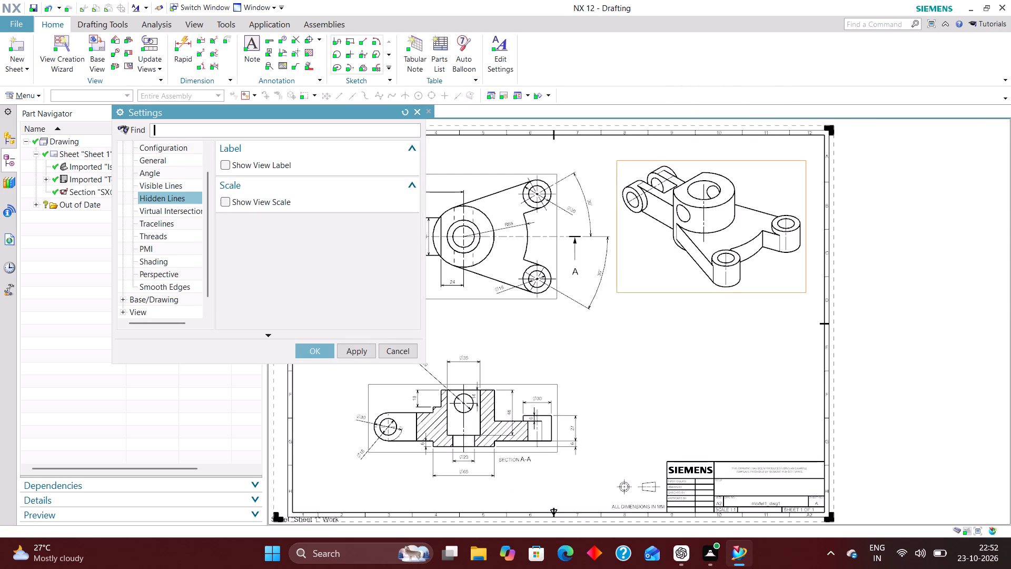
{"action": "left_click", "coordinate": [259, 164]}
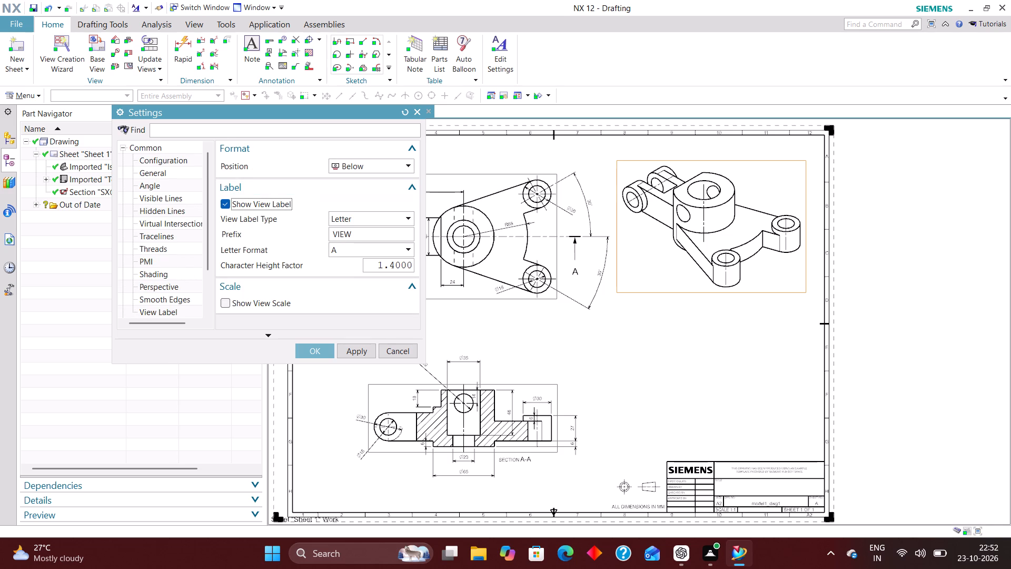
{"action": "left_click", "coordinate": [372, 223]}
{"action": "left_click", "coordinate": [369, 227]}
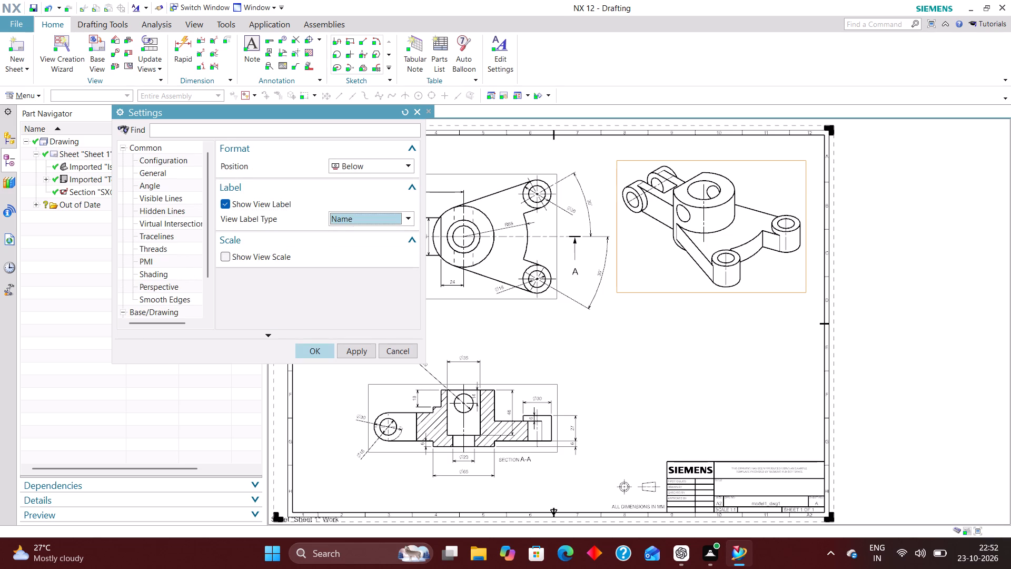
{"action": "left_click", "coordinate": [321, 351]}
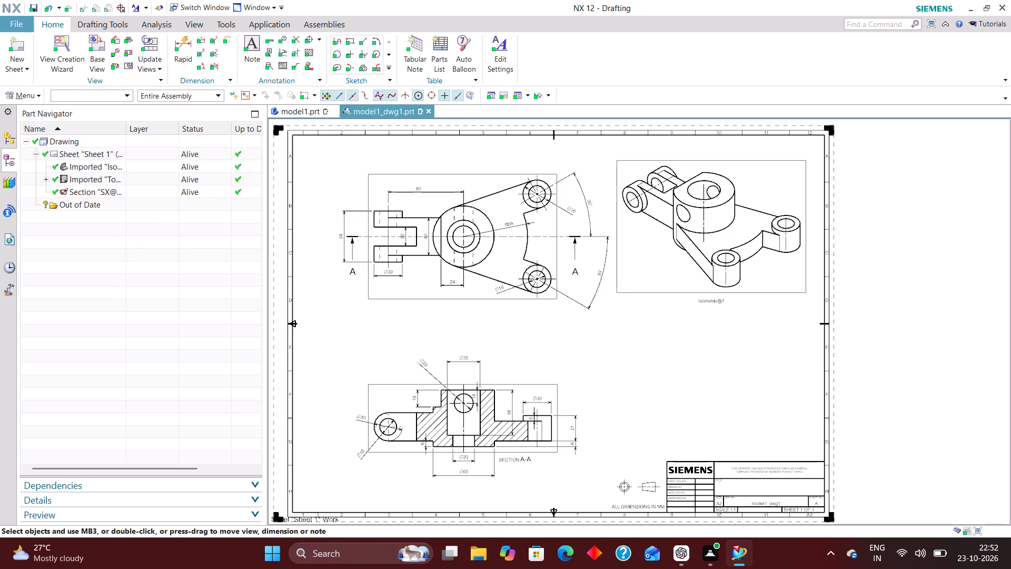
Show the view label below the top view, with the view label type set to Name.
{"action": "right_click", "coordinate": [499, 299]}
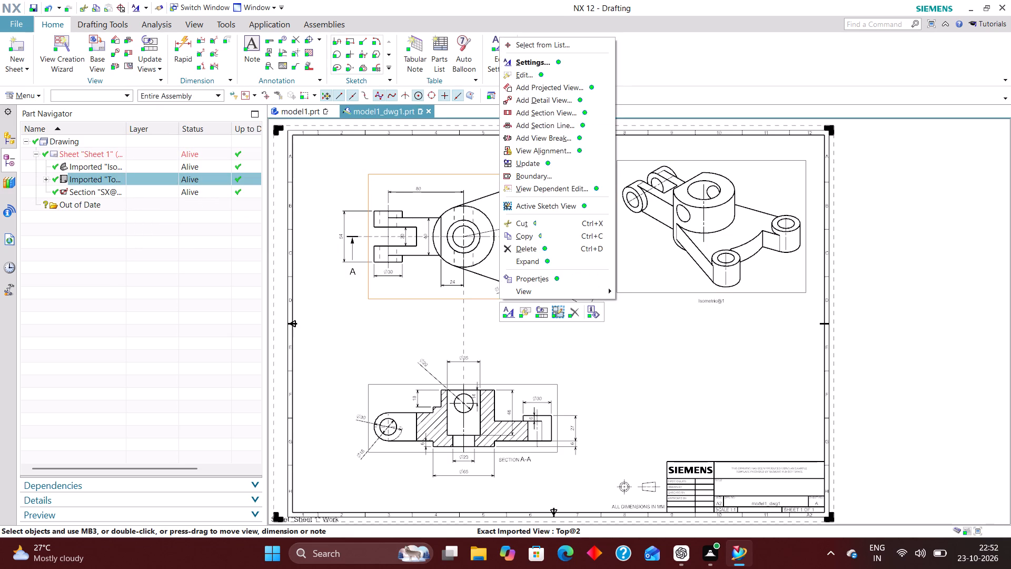
{"action": "left_click", "coordinate": [589, 59]}
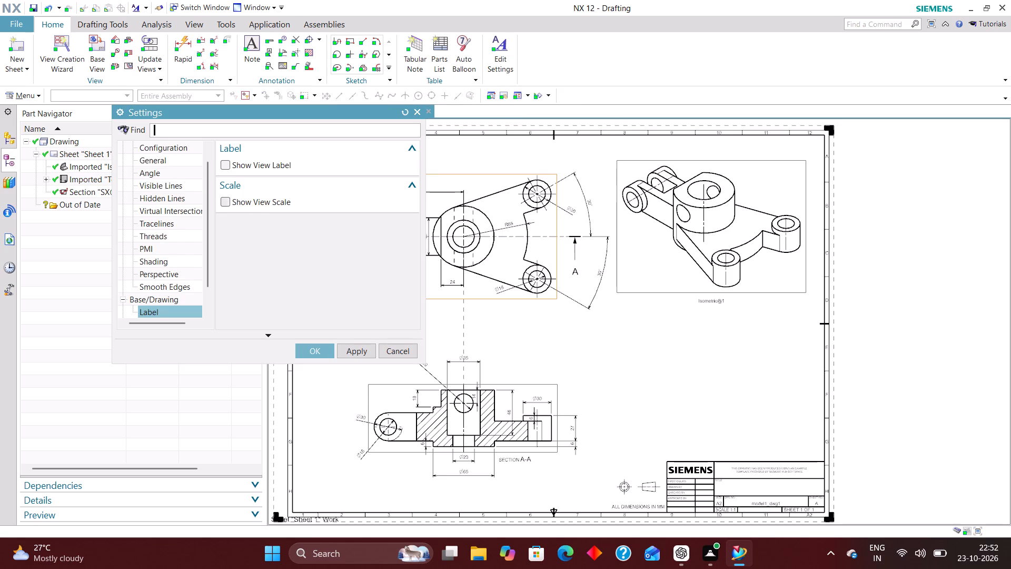
{"action": "left_click", "coordinate": [240, 162]}
{"action": "left_click", "coordinate": [365, 218]}
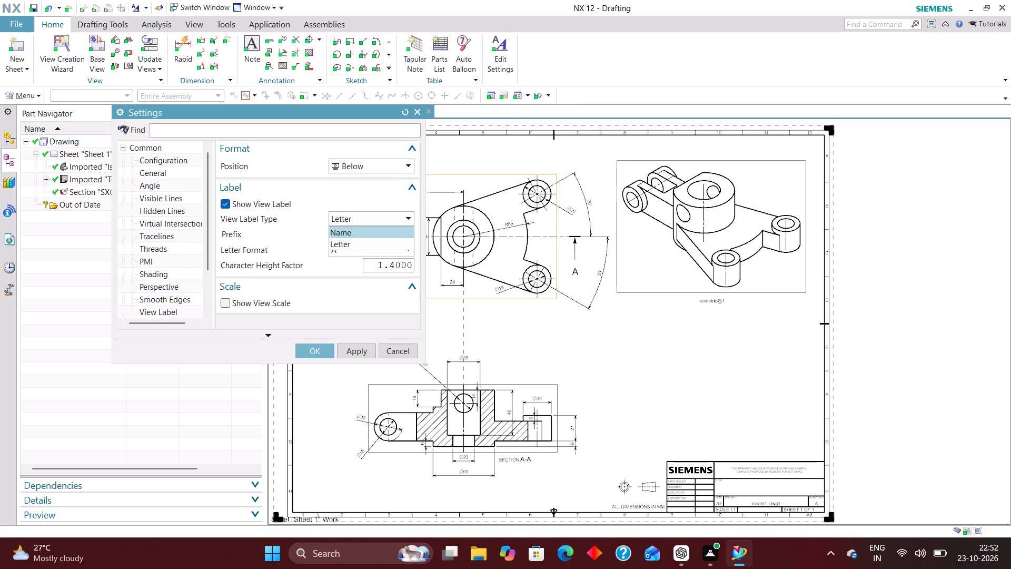
{"action": "left_click", "coordinate": [355, 233]}
{"action": "left_click", "coordinate": [322, 352]}
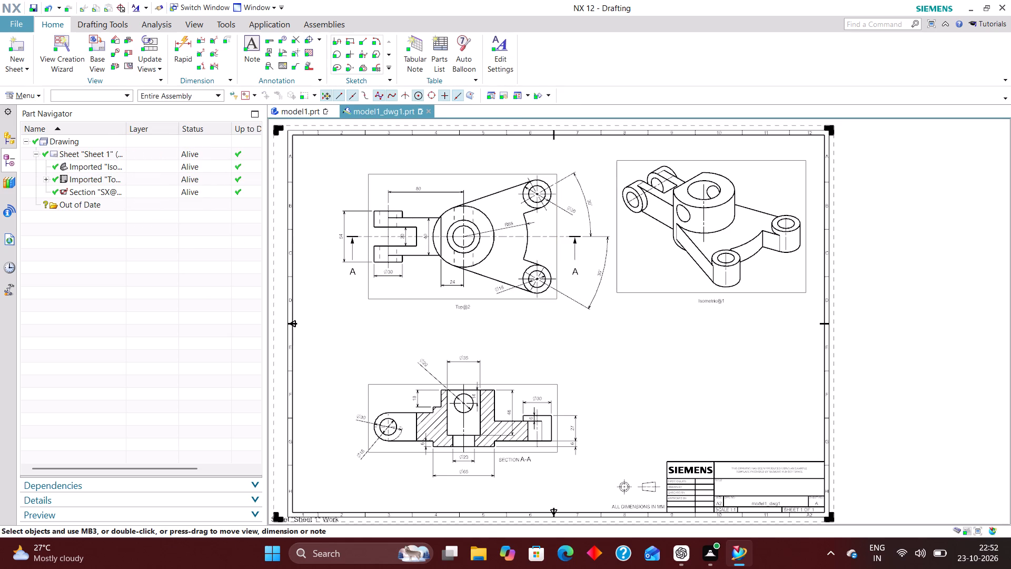
Change the section view's label type from letter to Name.
{"action": "right_click", "coordinate": [543, 456]}
{"action": "left_click", "coordinate": [571, 242]}
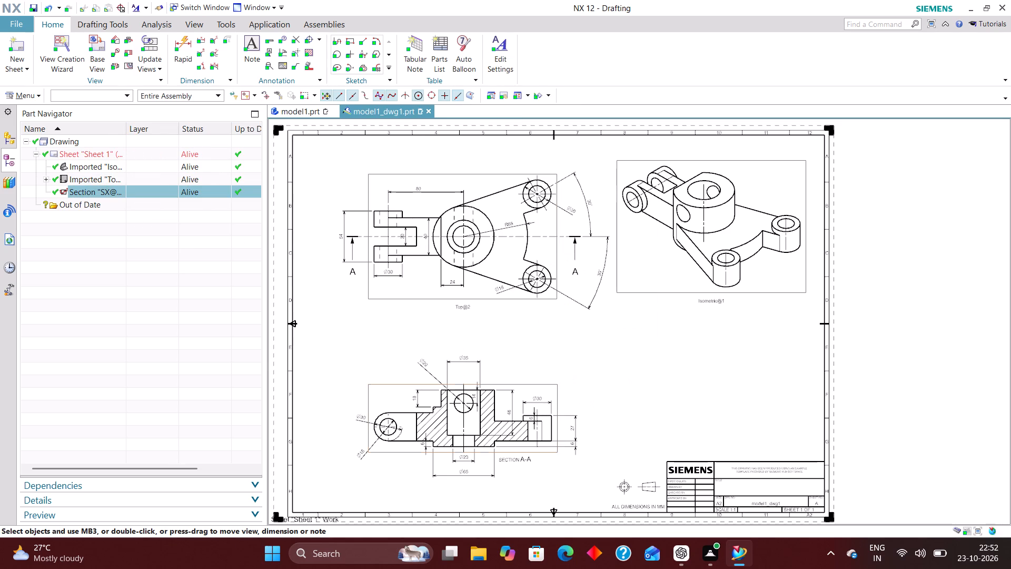
{"action": "scroll", "coordinate": [173, 316], "scroll_direction": "down", "scroll_amount": 5}
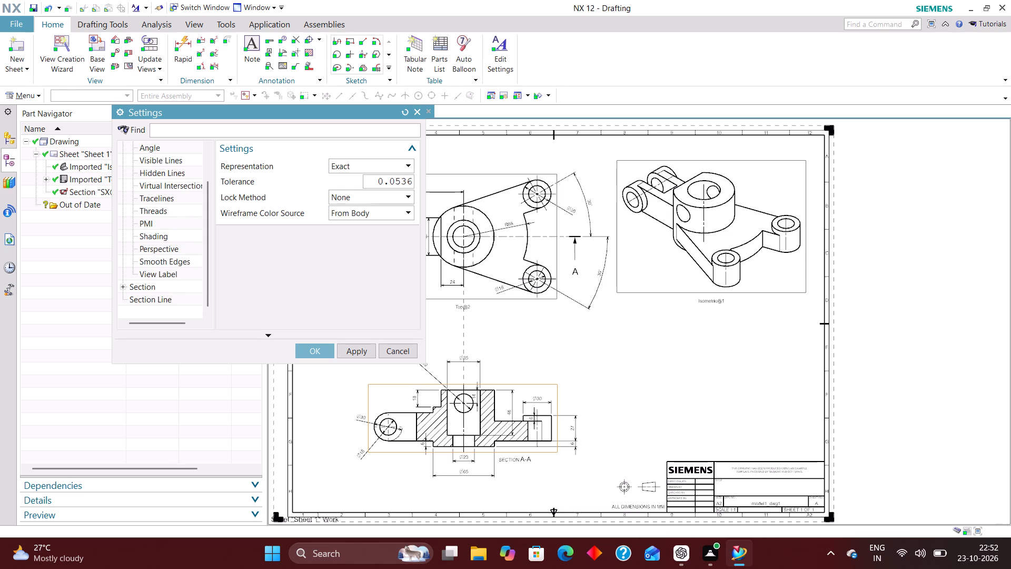
{"action": "left_click", "coordinate": [179, 287]}
{"action": "left_click", "coordinate": [163, 310]}
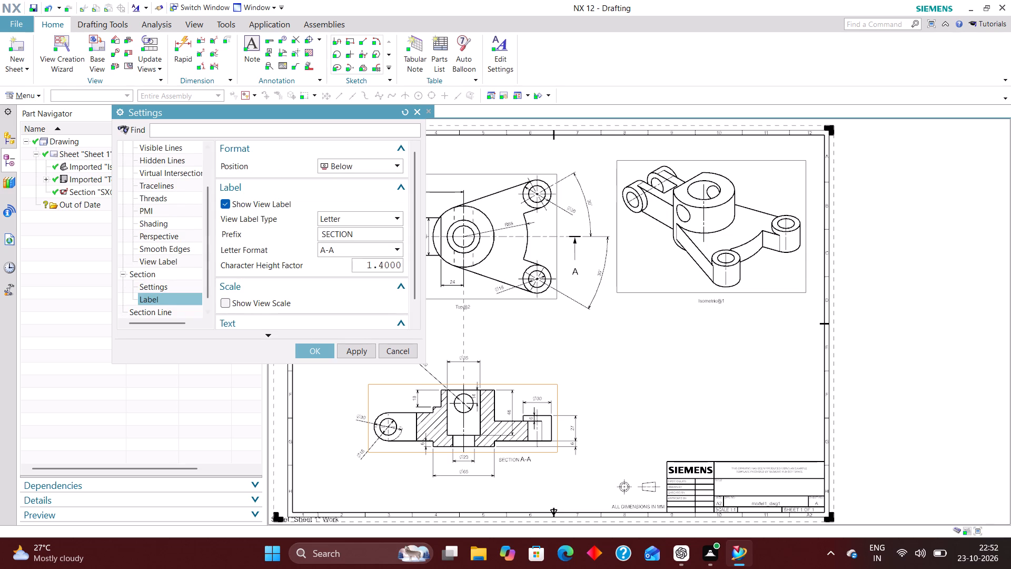
{"action": "left_click", "coordinate": [345, 220]}
{"action": "left_click", "coordinate": [340, 229]}
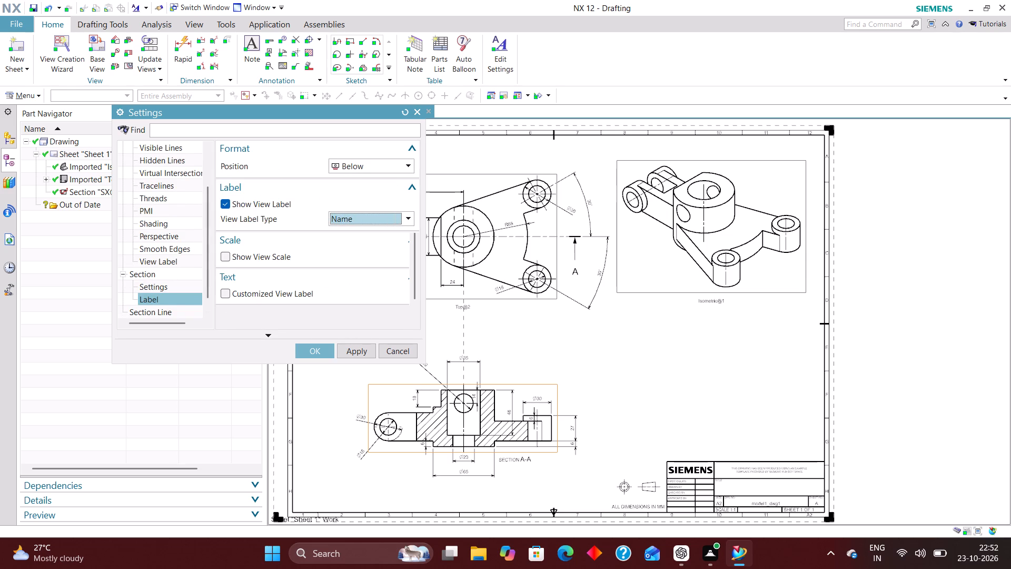
{"action": "left_click", "coordinate": [317, 350]}
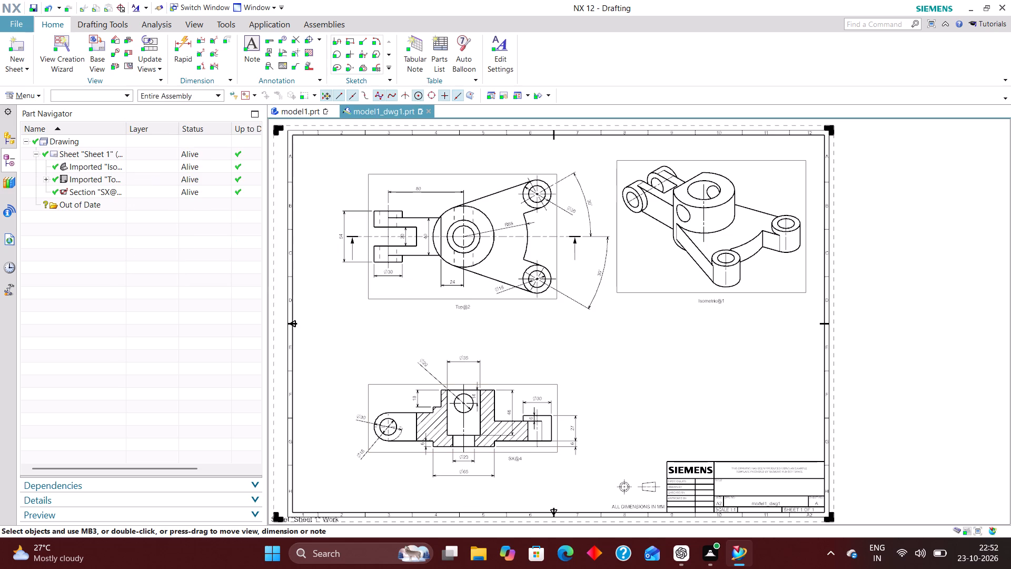
Rename the imported isometric view as ISOMETRIC VIEW.
{"action": "scroll", "coordinate": [629, 512], "scroll_direction": "up", "scroll_amount": 1}
{"action": "scroll", "coordinate": [648, 485], "scroll_direction": "down", "scroll_amount": 2}
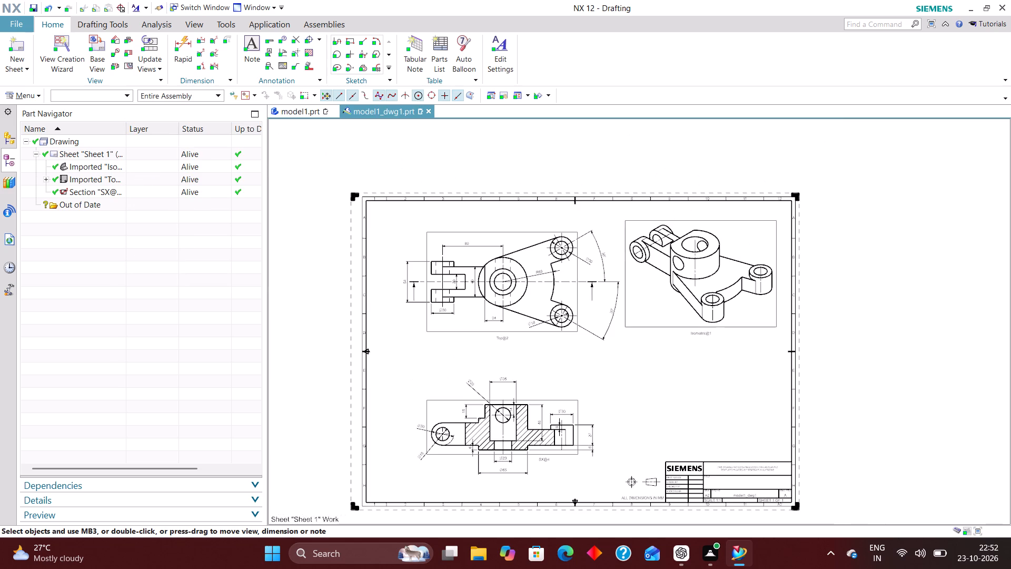
{"action": "scroll", "coordinate": [607, 408], "scroll_direction": "up", "scroll_amount": 1}
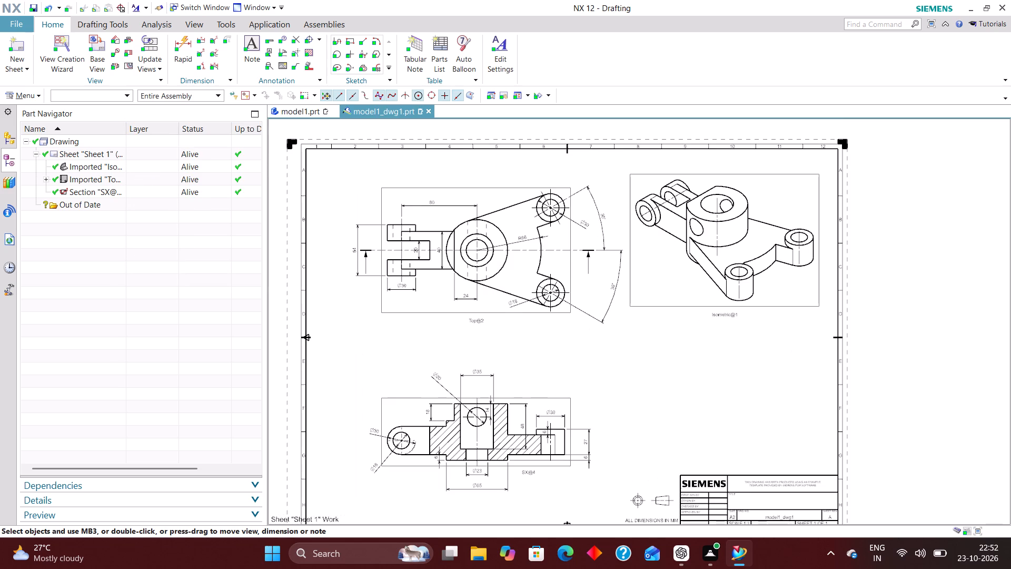
{"action": "left_click", "coordinate": [134, 168]}
{"action": "right_click", "coordinate": [134, 168]}
{"action": "scroll", "coordinate": [179, 357], "scroll_direction": "up", "scroll_amount": 1}
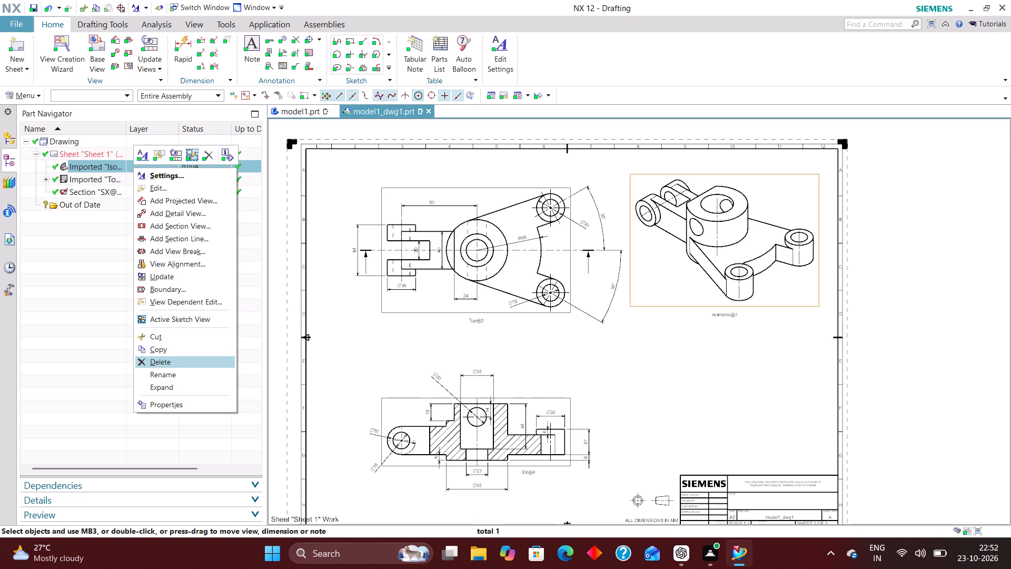
{"action": "left_click", "coordinate": [174, 372]}
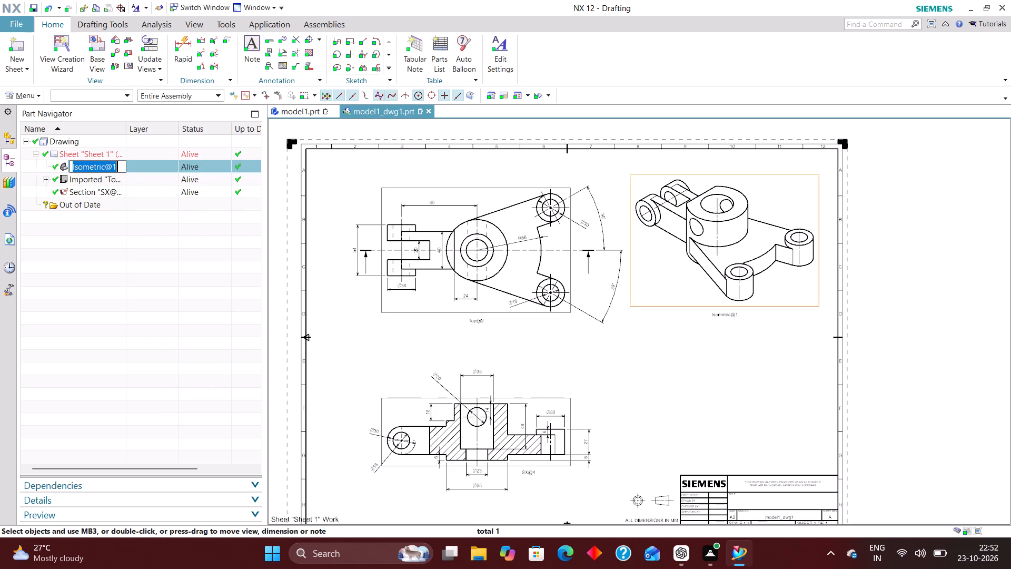
{"action": "key", "text": "BackSpace"}
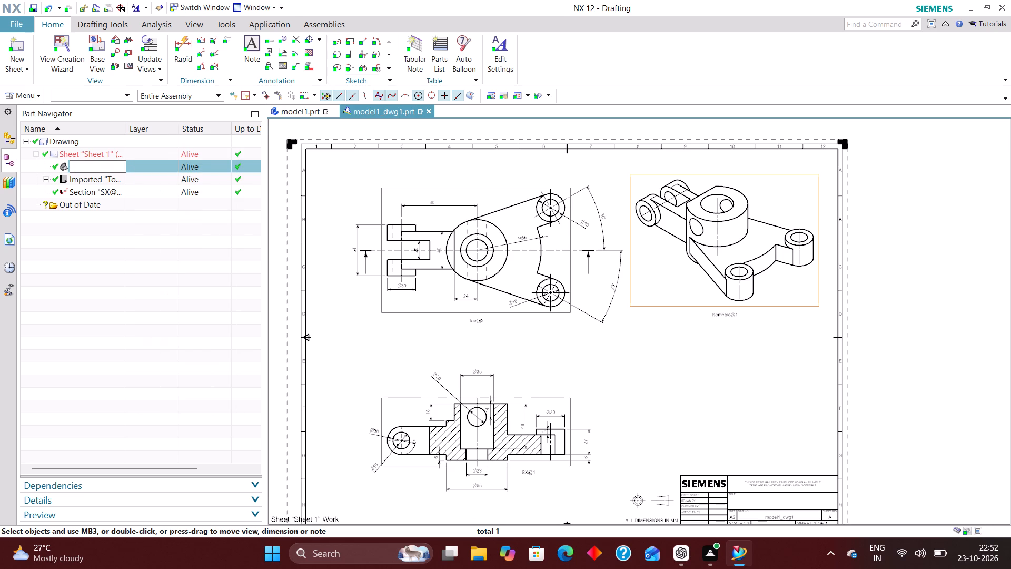
{"action": "type", "text": "ISOMETRIC VI"}
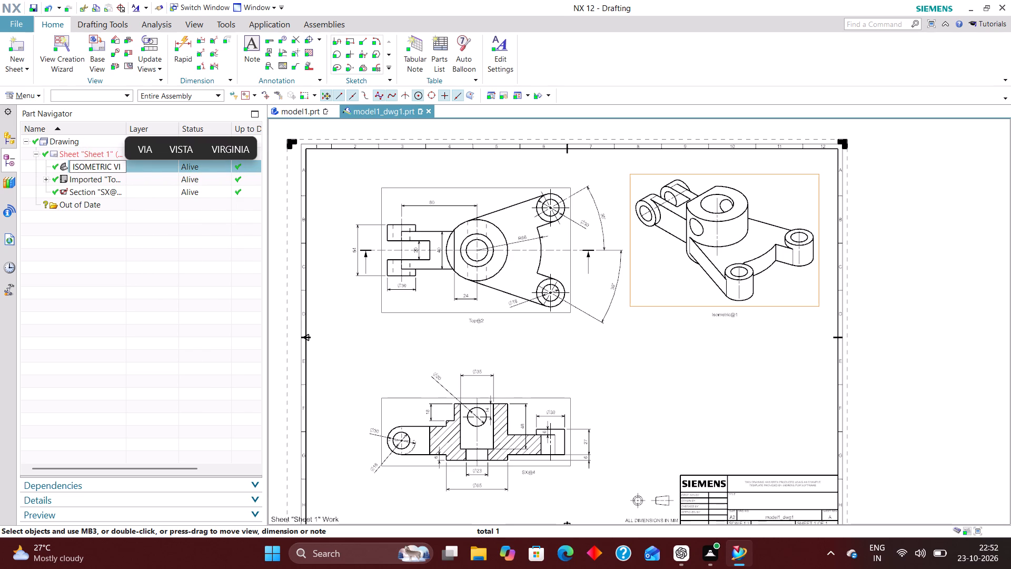
{"action": "type", "text": "EW"}
{"action": "key", "text": "Return"}
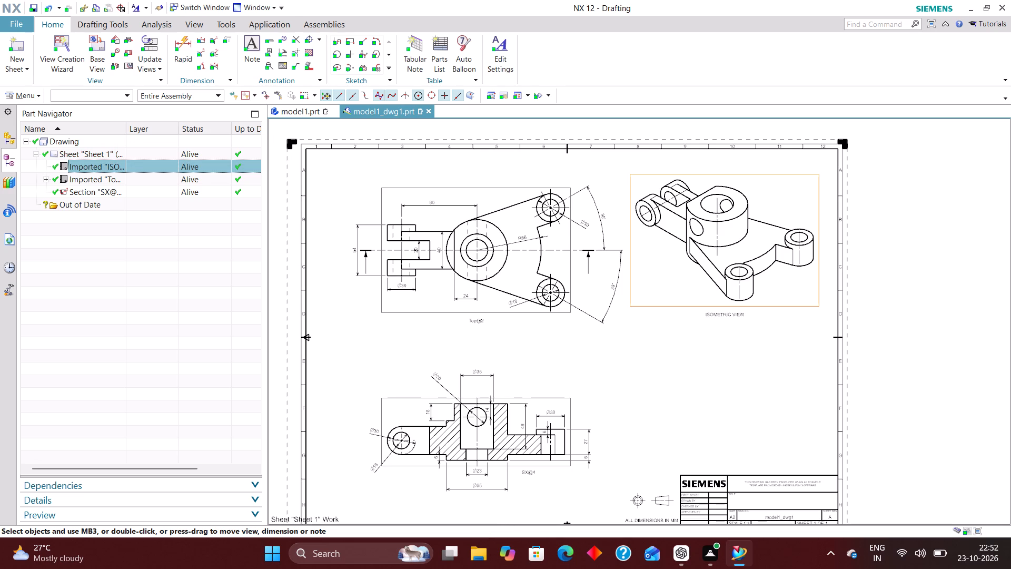
Rename the imported top view as TOP VIEW.
{"action": "left_click", "coordinate": [137, 180]}
{"action": "right_click", "coordinate": [137, 180]}
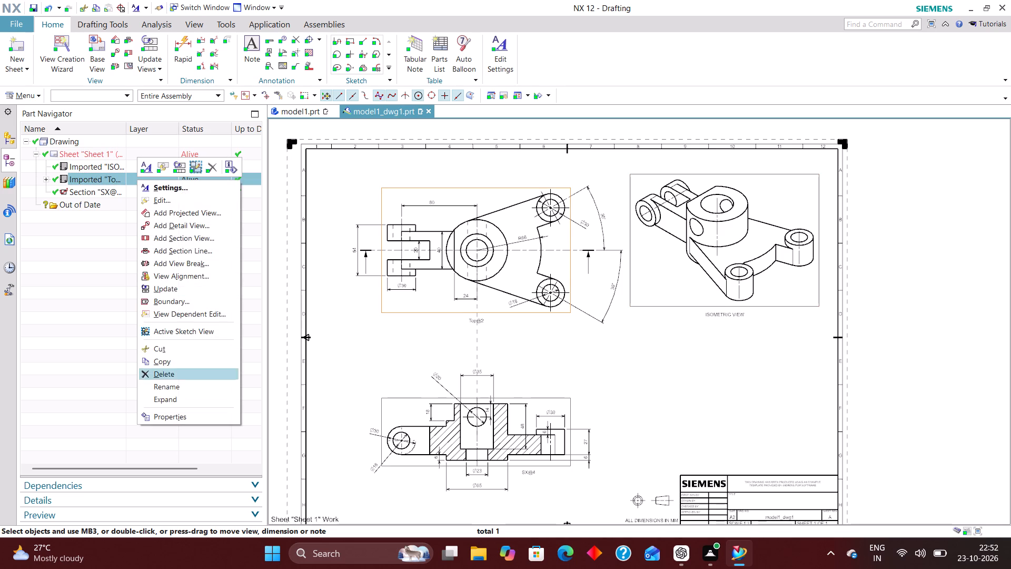
{"action": "left_click", "coordinate": [175, 386]}
{"action": "key", "text": "BackSpace"}
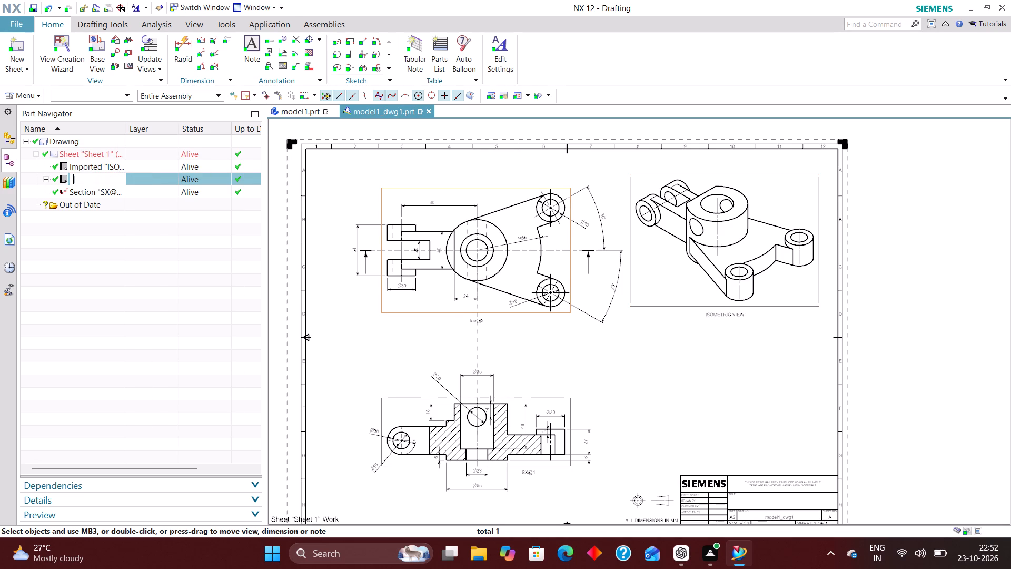
{"action": "type", "text": "TOP VIEW"}
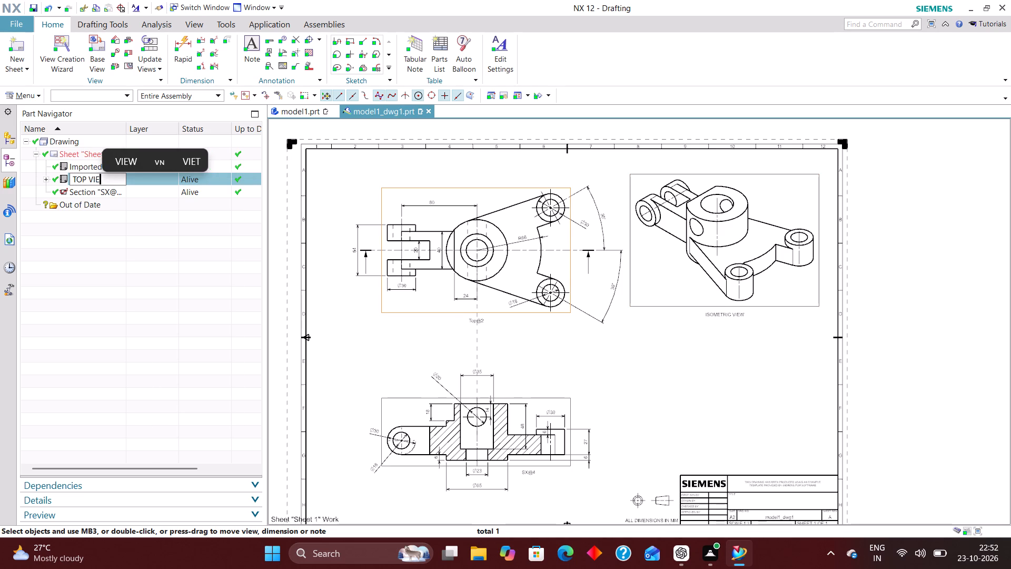
{"action": "key", "text": "Return"}
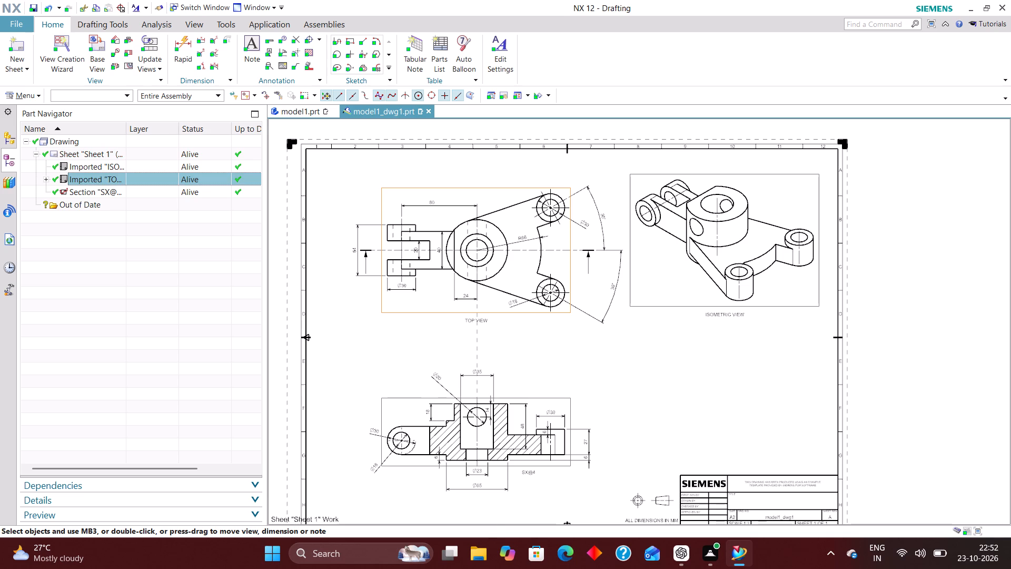
Rename the section view as SECTION VIEW A - A.
{"action": "left_click", "coordinate": [145, 192]}
{"action": "right_click", "coordinate": [145, 192]}
{"action": "left_click", "coordinate": [184, 362]}
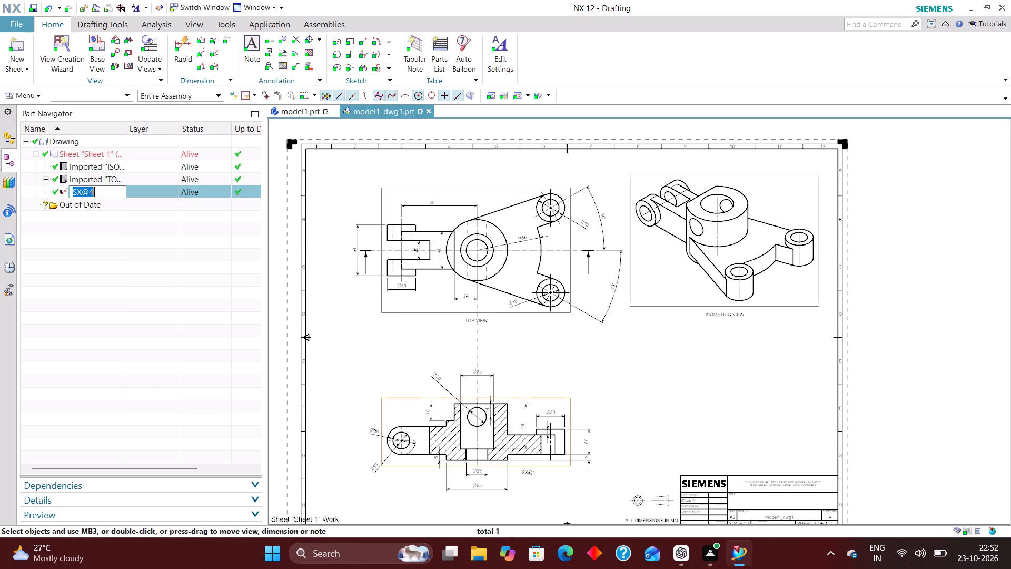
{"action": "key", "text": "BackSpace"}
{"action": "type", "text": "SE"}
{"action": "type", "text": "CTION VIEW"}
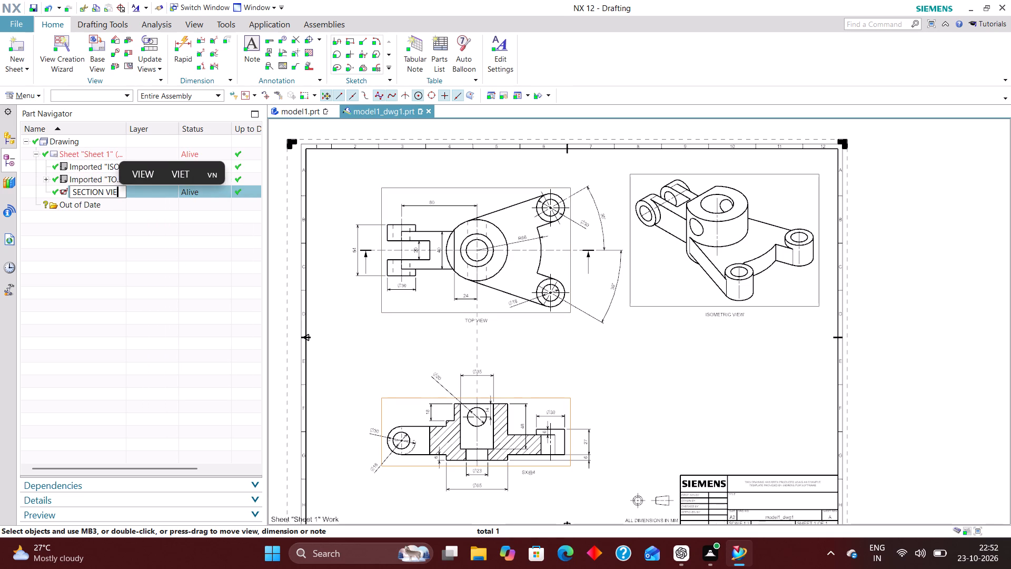
{"action": "key", "text": "space"}
{"action": "type", "text": "A -"}
{"action": "key", "text": "space"}
{"action": "key", "text": "a"}
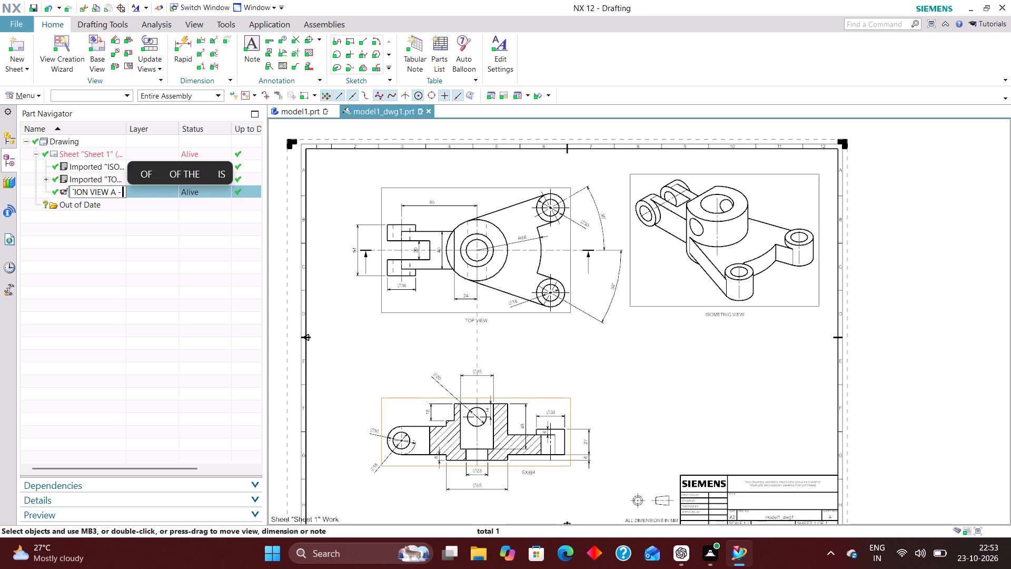
{"action": "key", "text": "Return"}
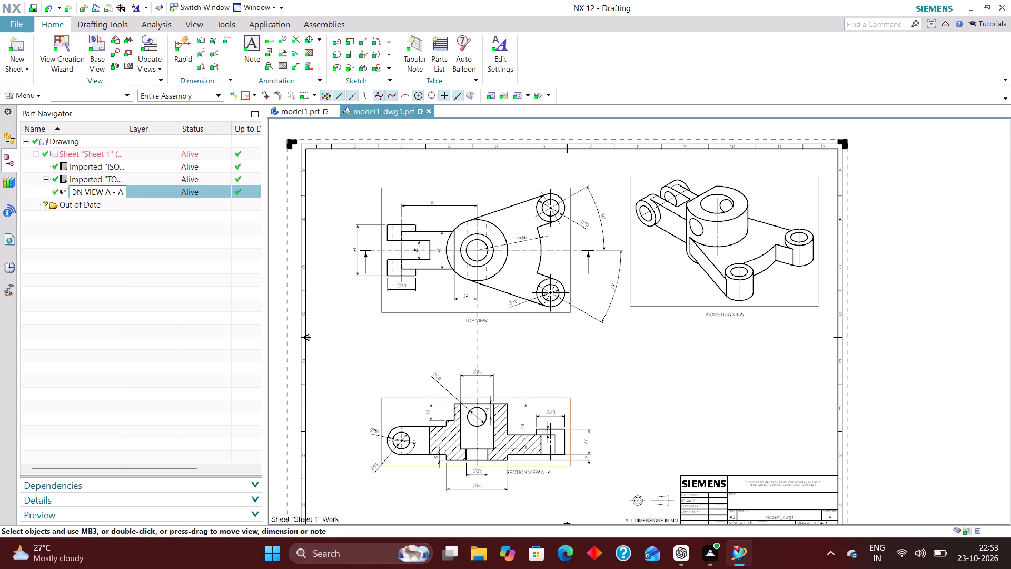
{"action": "scroll", "coordinate": [538, 506], "scroll_direction": "up", "scroll_amount": 3}
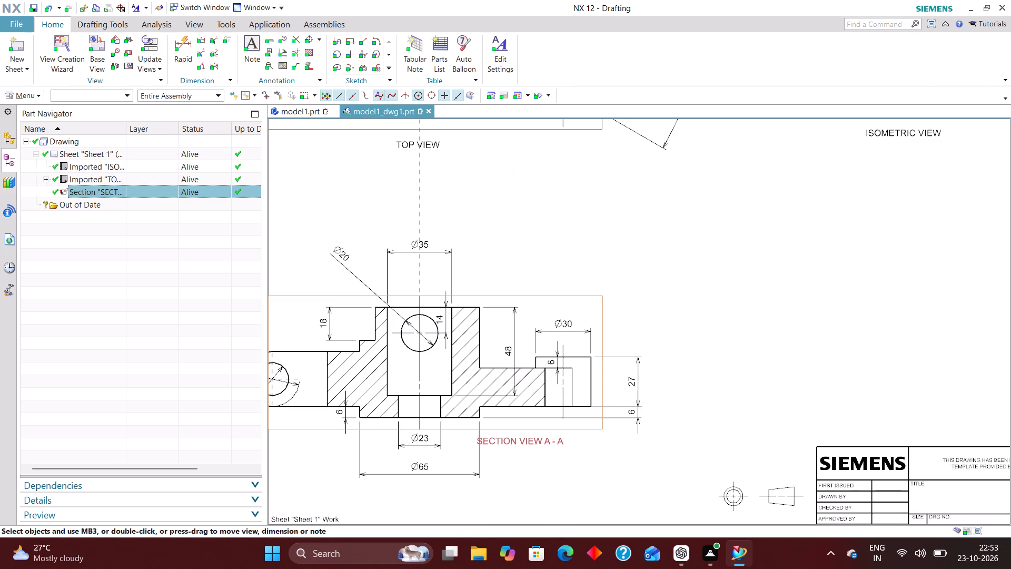
Move the SECTION VIEW A - A label centrally beneath the section view, below its Ø65 dimension.
{"action": "left_click_drag", "start_coordinate": [513, 440], "coordinate": [430, 498]}
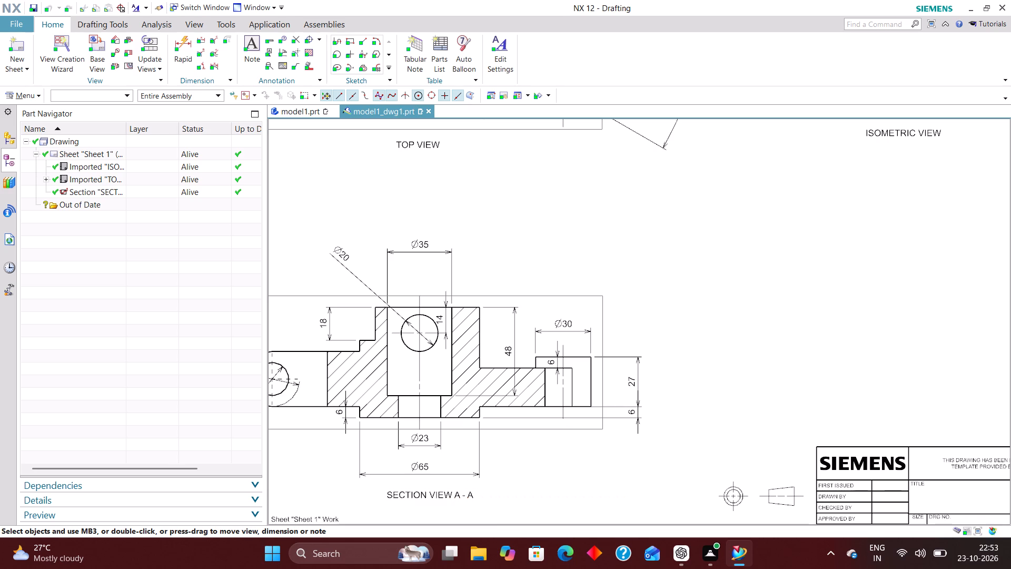
Open the top view's section line for editing and close it to redisplay its A letters.
{"action": "scroll", "coordinate": [429, 472], "scroll_direction": "up", "scroll_amount": 2}
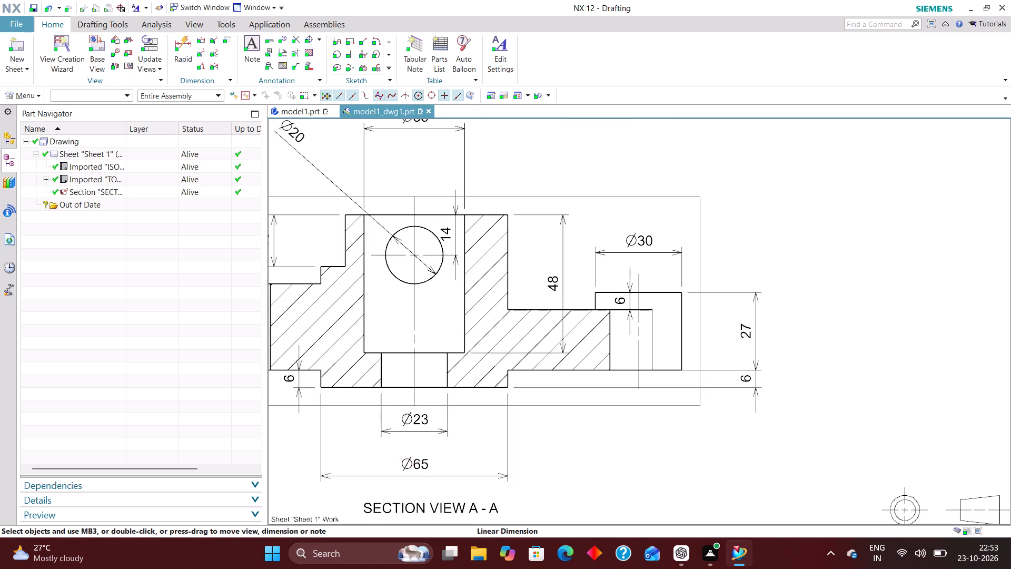
{"action": "scroll", "coordinate": [487, 446], "scroll_direction": "down", "scroll_amount": 4}
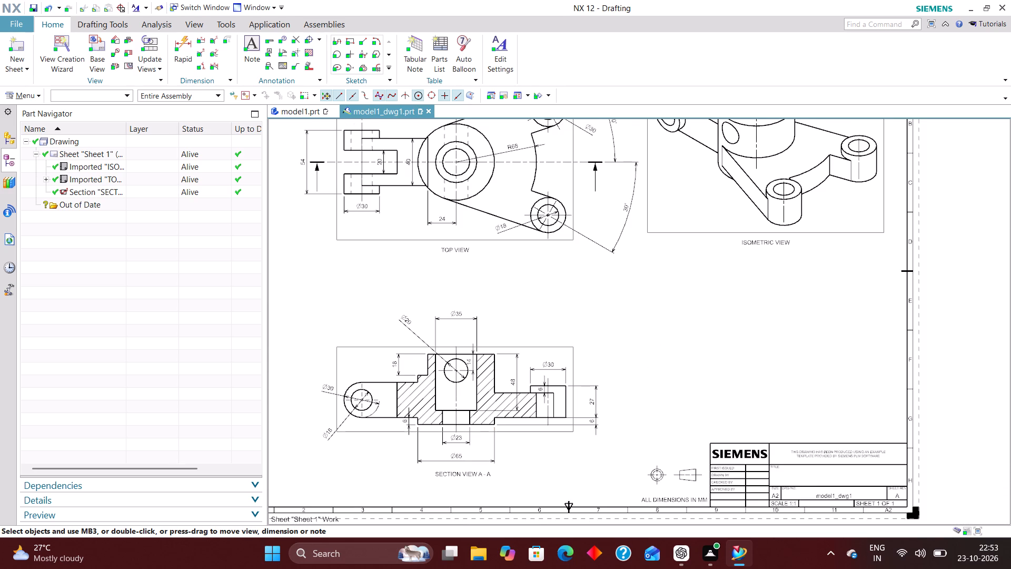
{"action": "right_click_drag", "start_coordinate": [628, 283], "coordinate": [567, 355]}
{"action": "scroll", "coordinate": [619, 371], "scroll_direction": "down", "scroll_amount": 2}
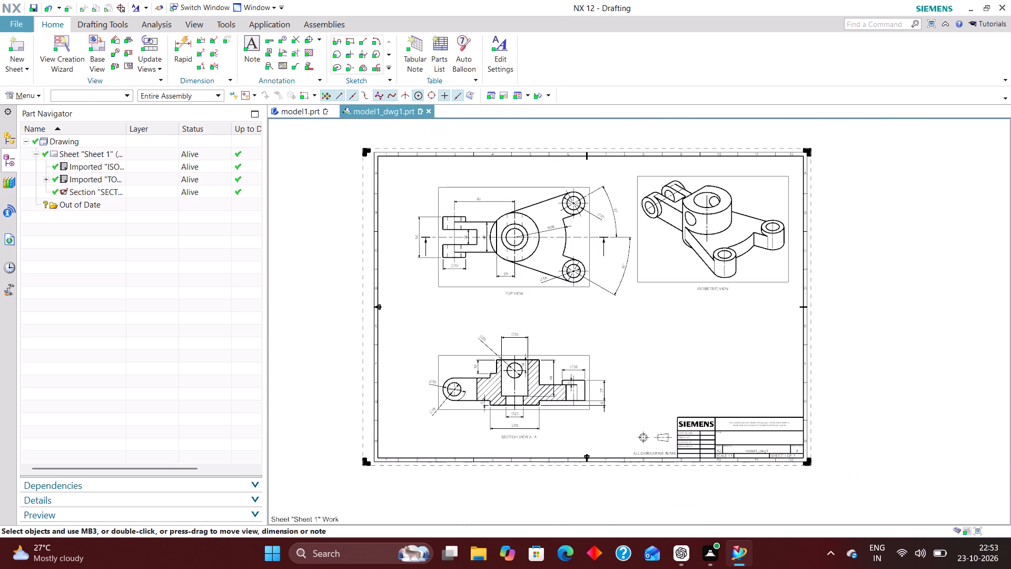
{"action": "scroll", "coordinate": [638, 337], "scroll_direction": "up", "scroll_amount": 2}
{"action": "scroll", "coordinate": [600, 349], "scroll_direction": "down", "scroll_amount": 2}
{"action": "scroll", "coordinate": [591, 261], "scroll_direction": "up", "scroll_amount": 3}
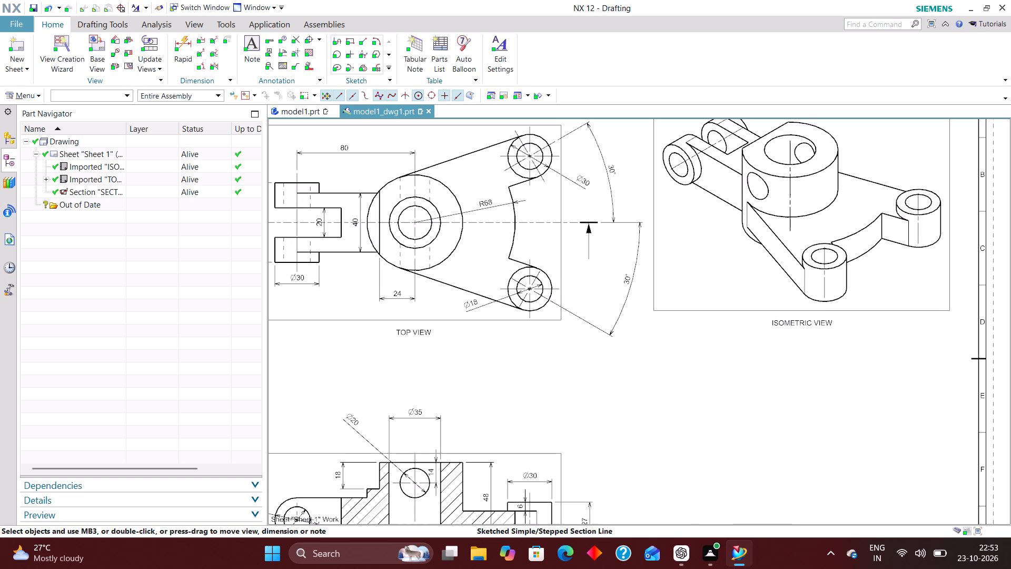
{"action": "double_click", "coordinate": [590, 239]}
{"action": "left_click", "coordinate": [232, 287]}
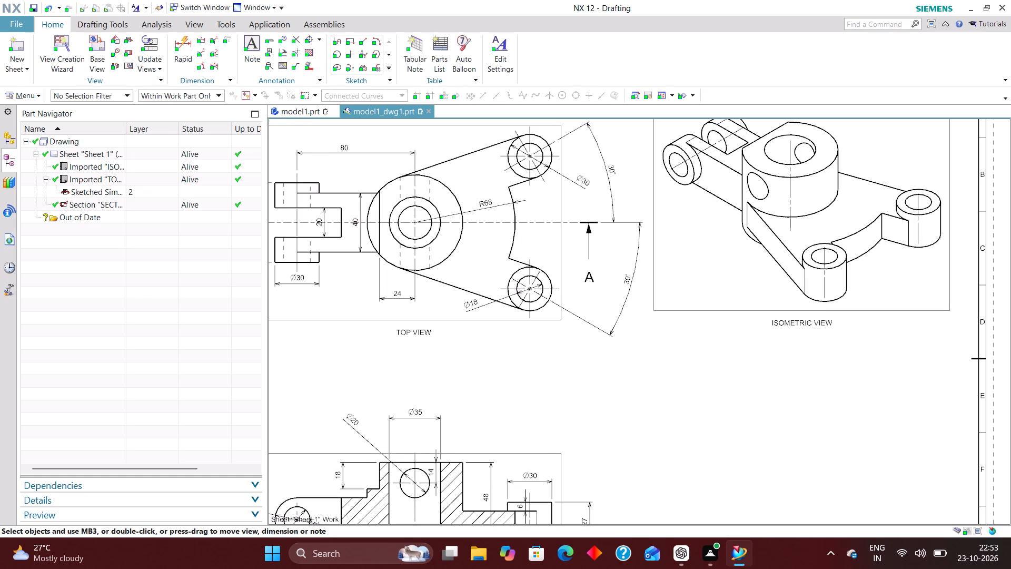
Reposition both section letters A in the top view close beside their cutting-line arrows.
{"action": "scroll", "coordinate": [554, 292], "scroll_direction": "down", "scroll_amount": 2}
{"action": "scroll", "coordinate": [562, 283], "scroll_direction": "up", "scroll_amount": 4}
{"action": "left_click_drag", "start_coordinate": [606, 288], "coordinate": [612, 239]}
{"action": "scroll", "coordinate": [649, 312], "scroll_direction": "down", "scroll_amount": 3}
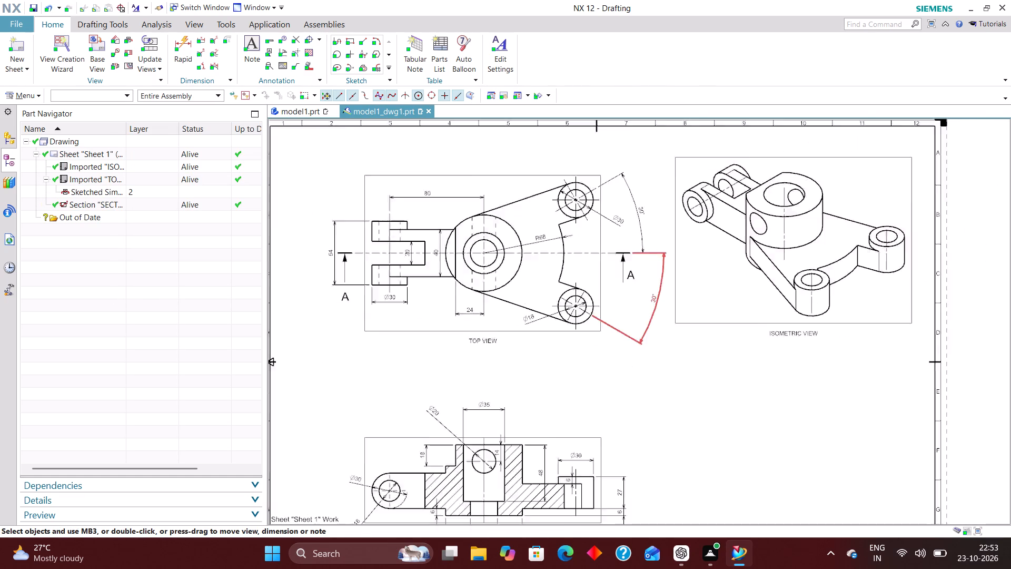
{"action": "scroll", "coordinate": [650, 312], "scroll_direction": "down", "scroll_amount": 1}
{"action": "scroll", "coordinate": [404, 280], "scroll_direction": "up", "scroll_amount": 5}
{"action": "left_click_drag", "start_coordinate": [411, 340], "coordinate": [416, 322]}
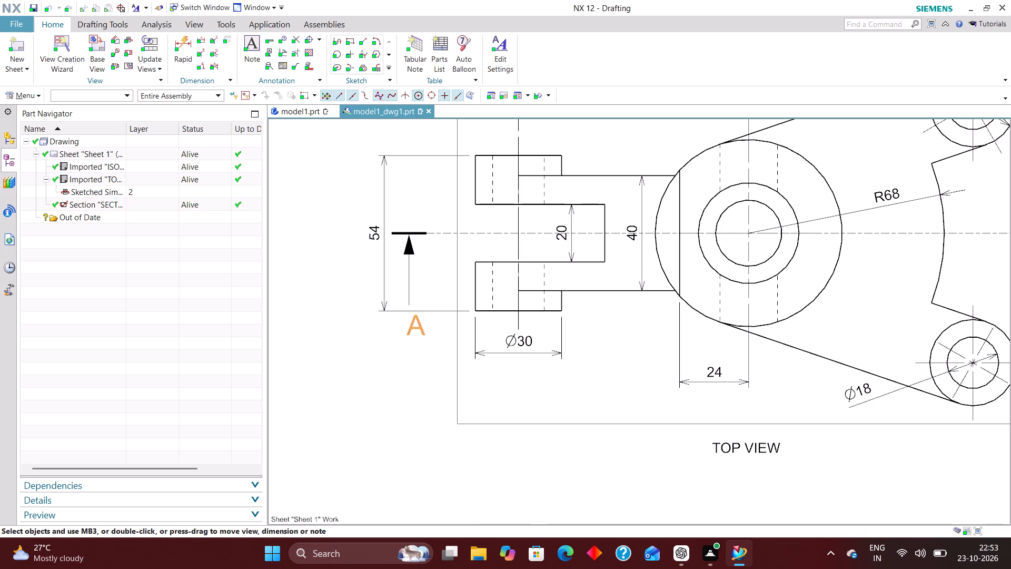
{"action": "left_click_drag", "start_coordinate": [416, 322], "coordinate": [422, 279]}
{"action": "scroll", "coordinate": [311, 279], "scroll_direction": "down", "scroll_amount": 3}
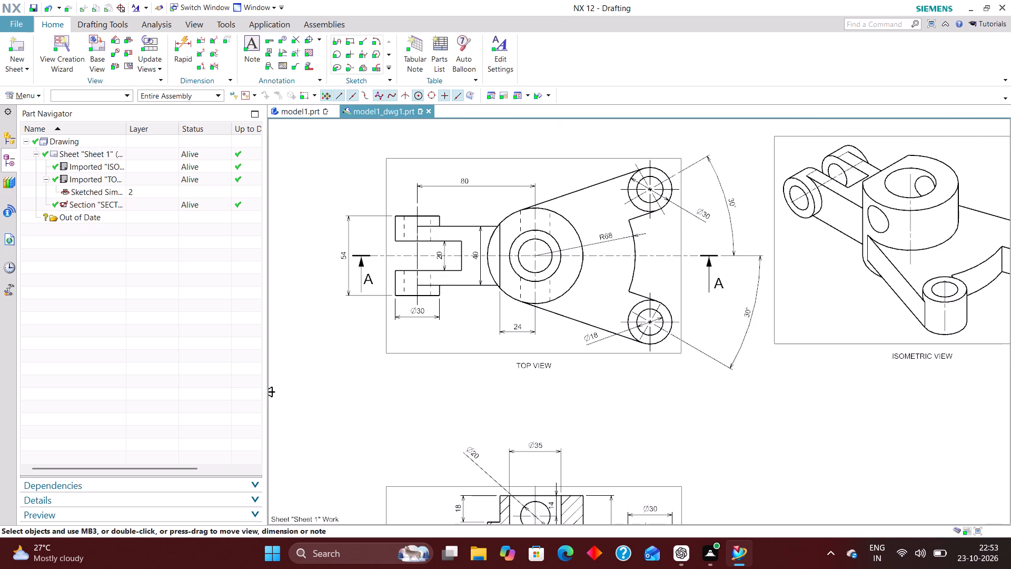
Move the isometric view lower on the sheet, to a height between the top view and the section view.
{"action": "scroll", "coordinate": [313, 334], "scroll_direction": "down", "scroll_amount": 3}
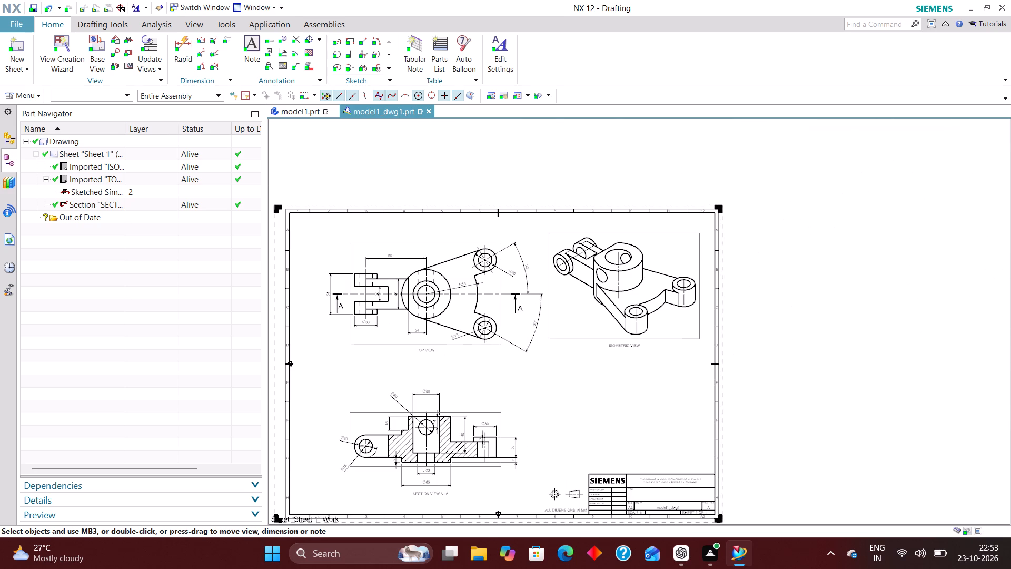
{"action": "left_click_drag", "start_coordinate": [593, 337], "coordinate": [596, 359]}
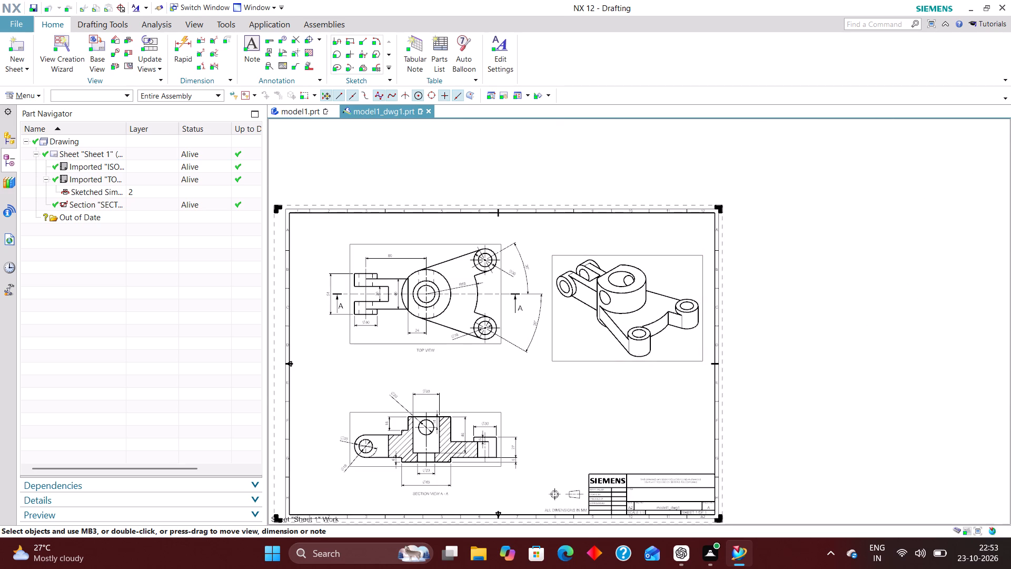
{"action": "left_click_drag", "start_coordinate": [591, 360], "coordinate": [590, 366]}
{"action": "left_click_drag", "start_coordinate": [590, 366], "coordinate": [590, 406]}
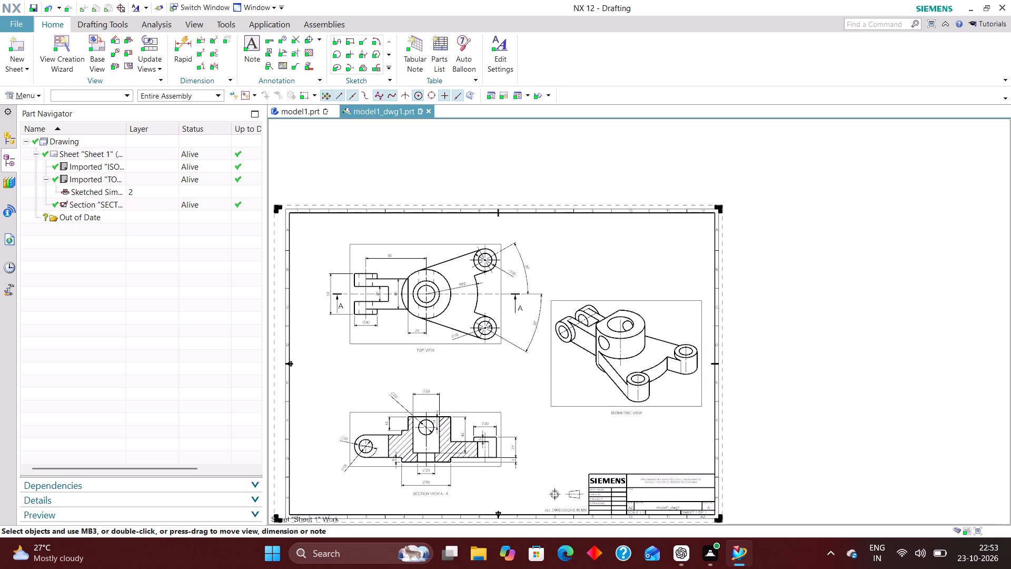
Edit Sheet 1 to use first-angle projection.
{"action": "scroll", "coordinate": [550, 277], "scroll_direction": "down", "scroll_amount": 3}
{"action": "right_click_drag", "start_coordinate": [581, 259], "coordinate": [541, 322]}
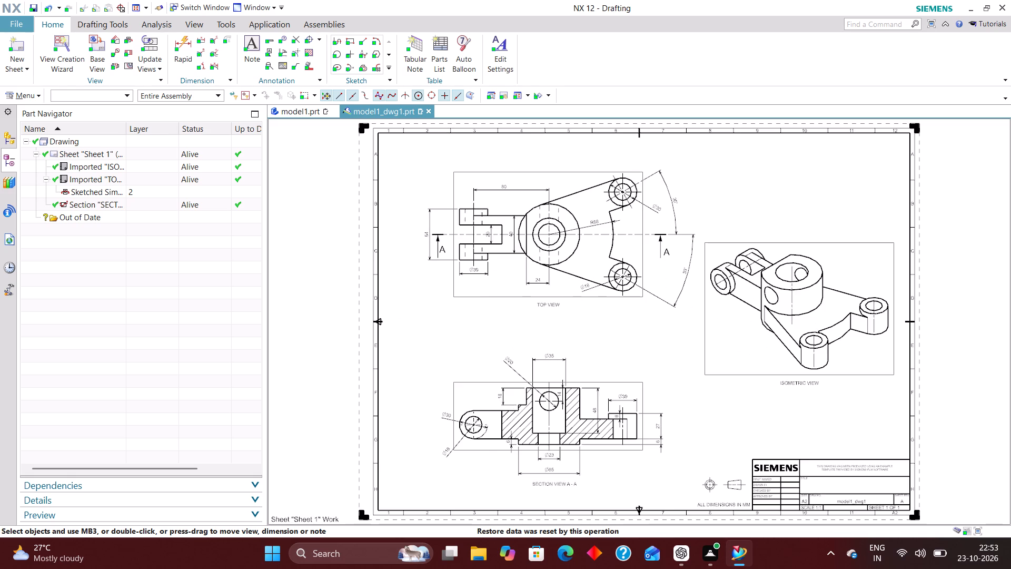
{"action": "scroll", "coordinate": [336, 301], "scroll_direction": "down", "scroll_amount": 2}
{"action": "scroll", "coordinate": [557, 394], "scroll_direction": "up", "scroll_amount": 2}
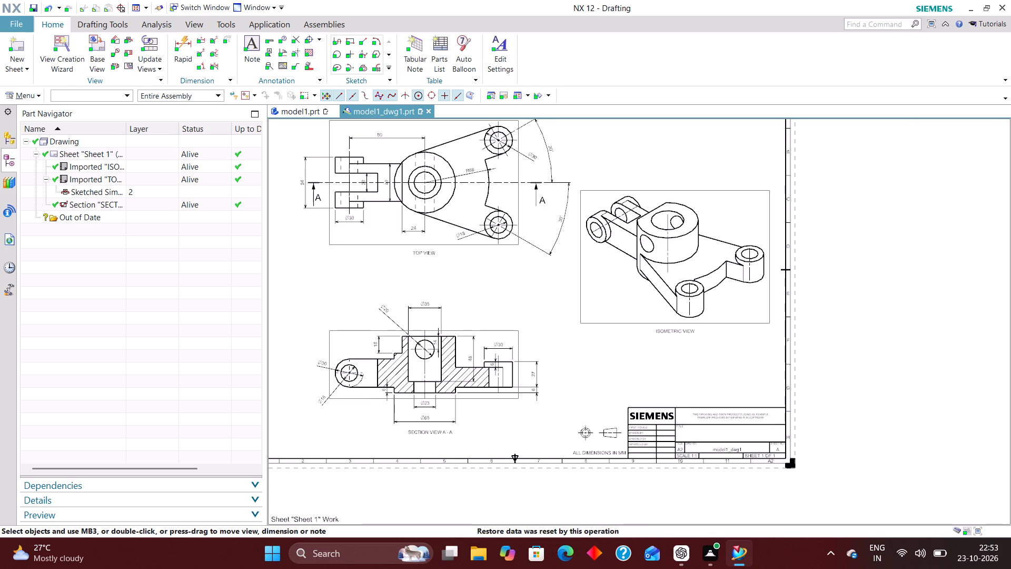
{"action": "scroll", "coordinate": [601, 358], "scroll_direction": "down", "scroll_amount": 1}
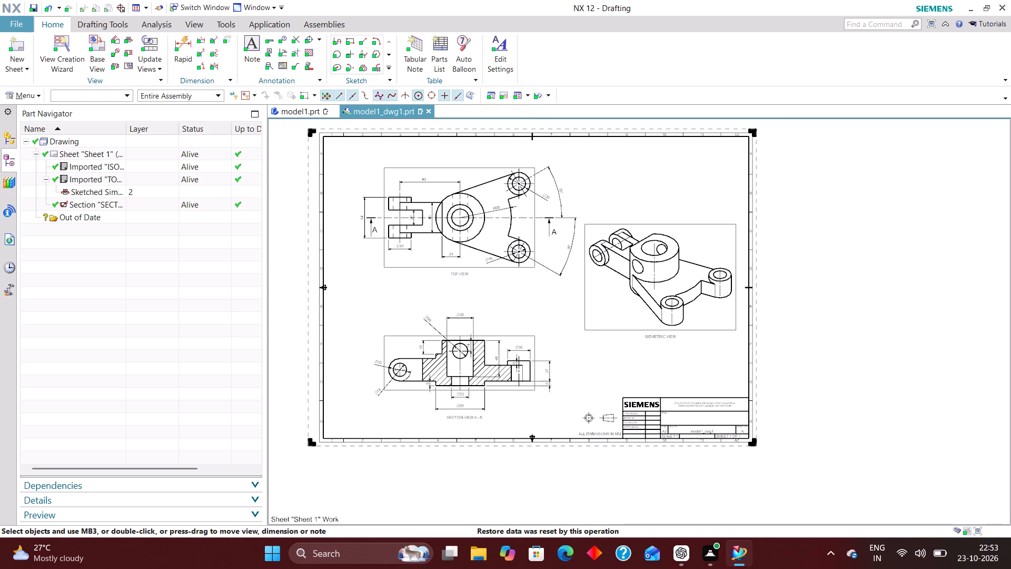
{"action": "right_click_drag", "start_coordinate": [552, 292], "coordinate": [518, 318]}
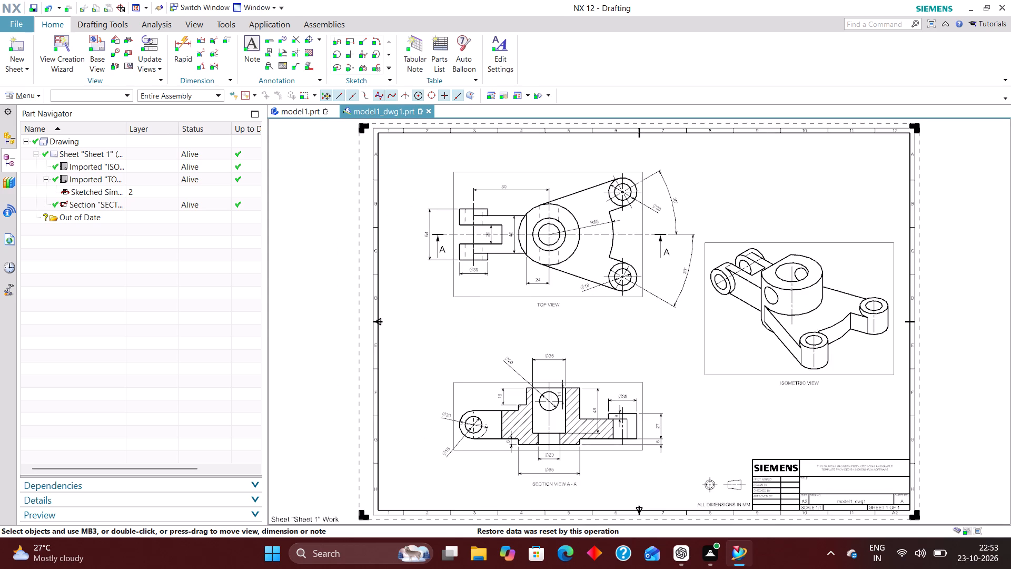
{"action": "right_click", "coordinate": [359, 385]}
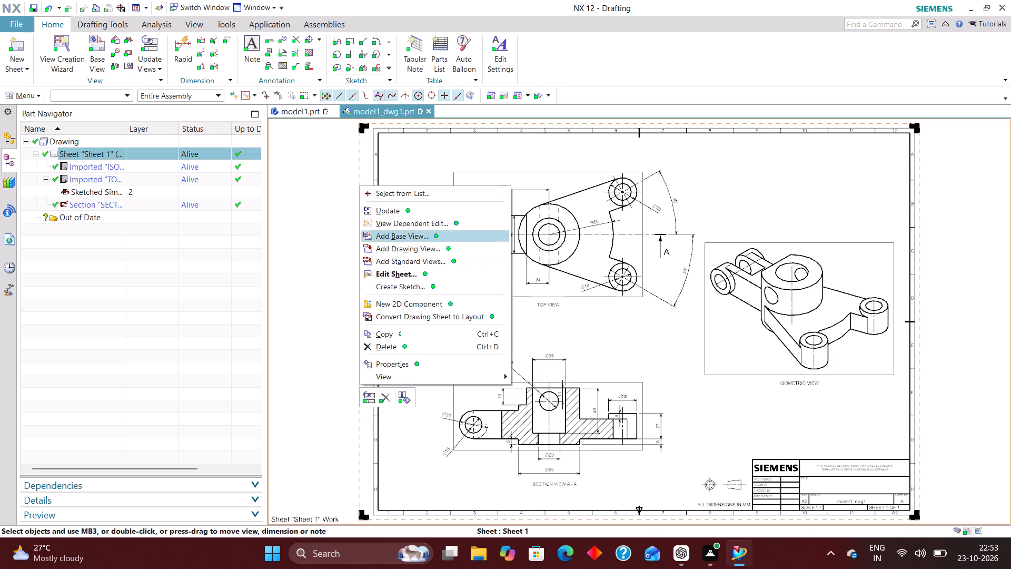
{"action": "left_click", "coordinate": [412, 277]}
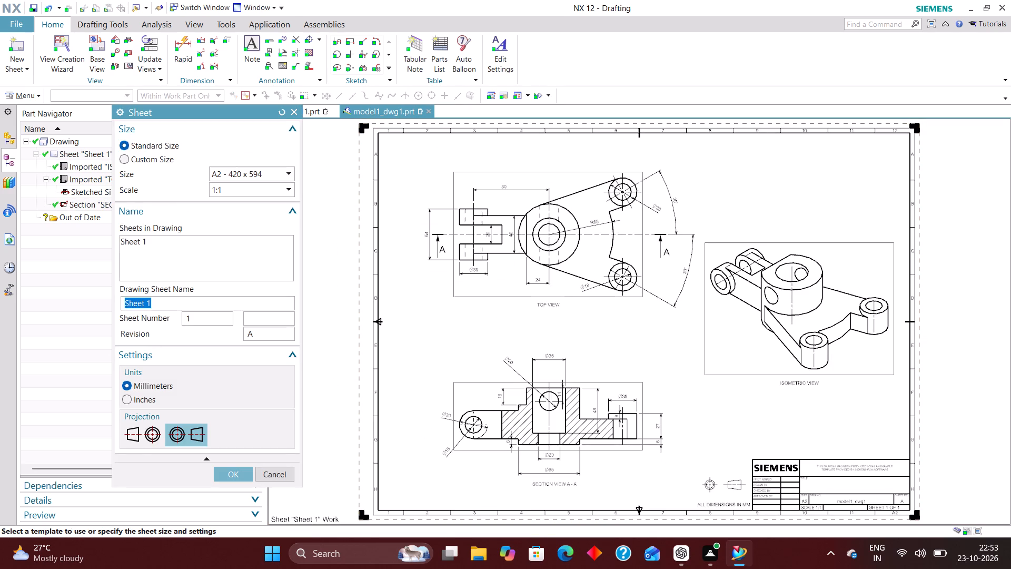
{"action": "left_click", "coordinate": [143, 435]}
{"action": "left_click", "coordinate": [227, 473]}
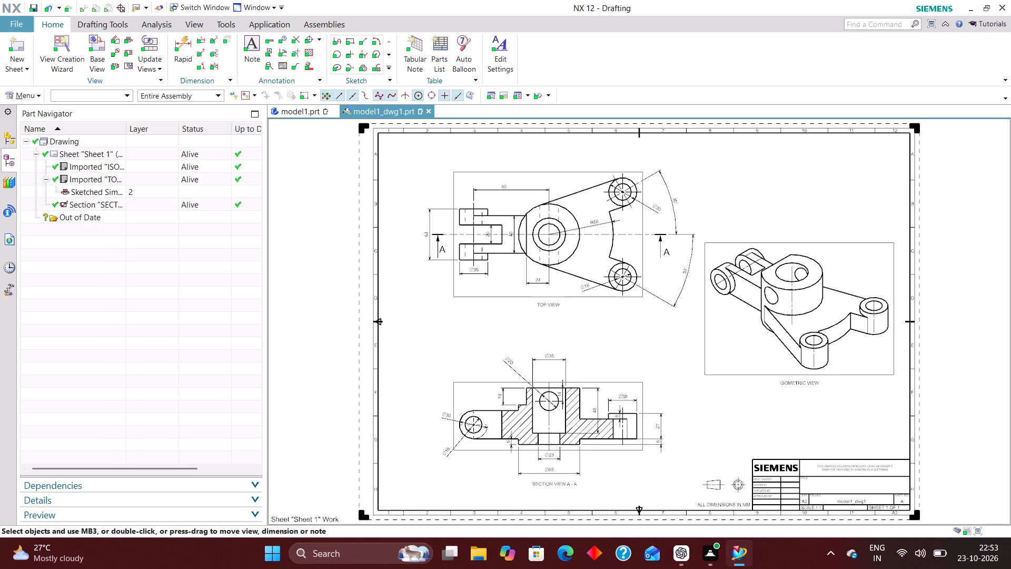
Make layer 256 selectable in the layer settings.
{"action": "key", "text": "ctrl+l"}
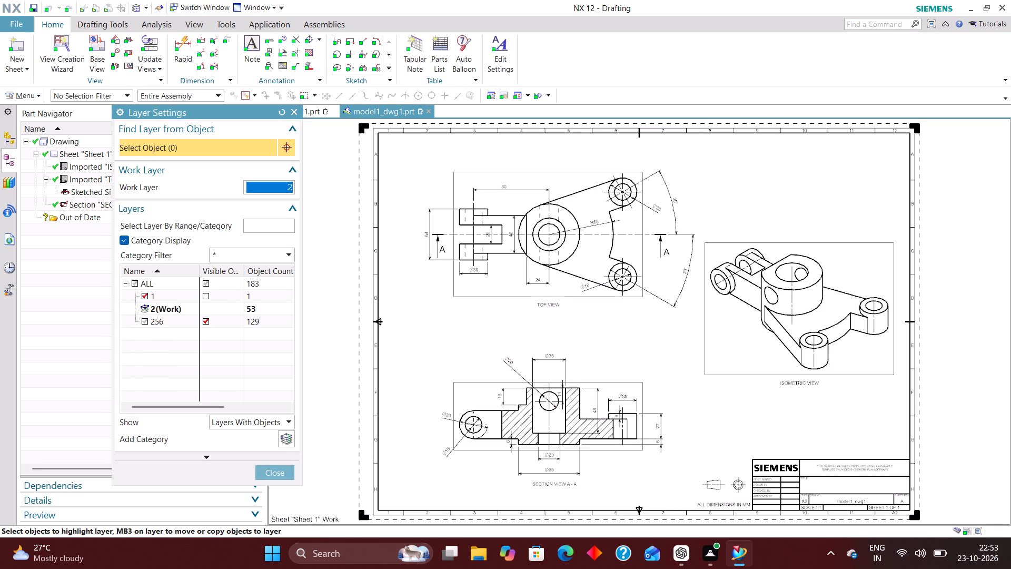
{"action": "left_click", "coordinate": [150, 323]}
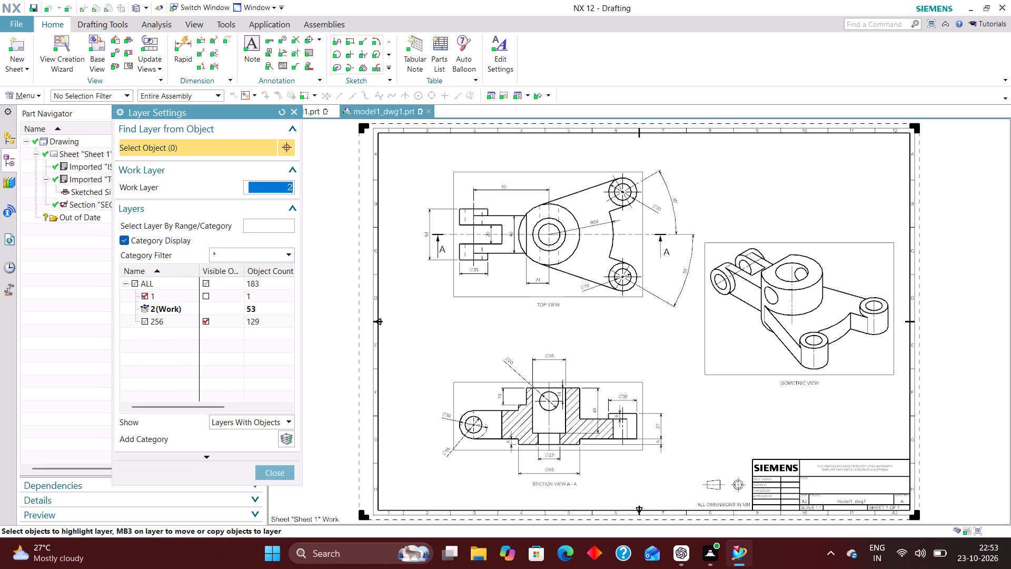
{"action": "left_click", "coordinate": [142, 319]}
{"action": "left_click", "coordinate": [284, 473]}
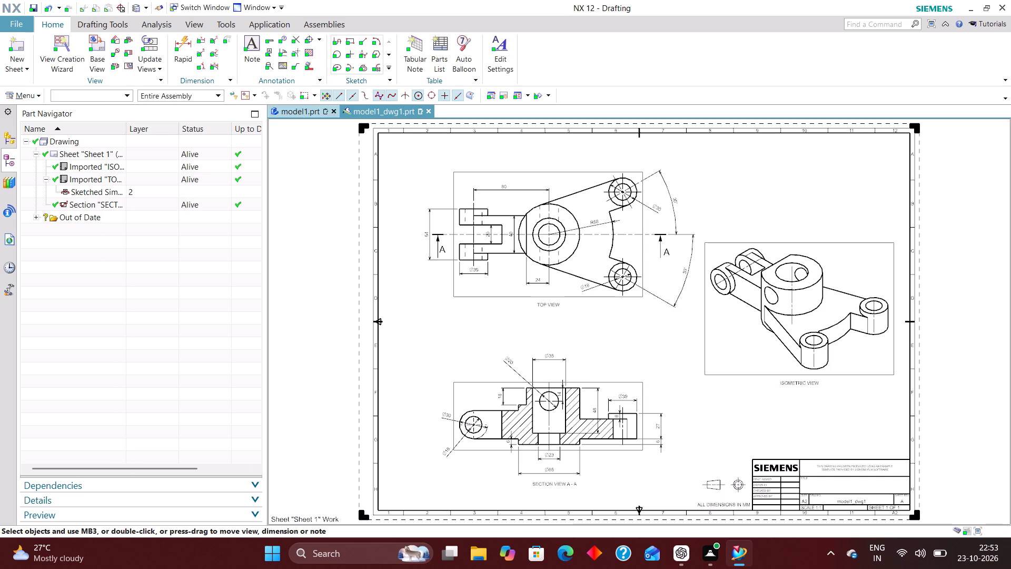
Edit the title block's definition and unlock the empty text cells Label10, Label11, Label12 and Label13.
{"action": "right_click", "coordinate": [745, 475]}
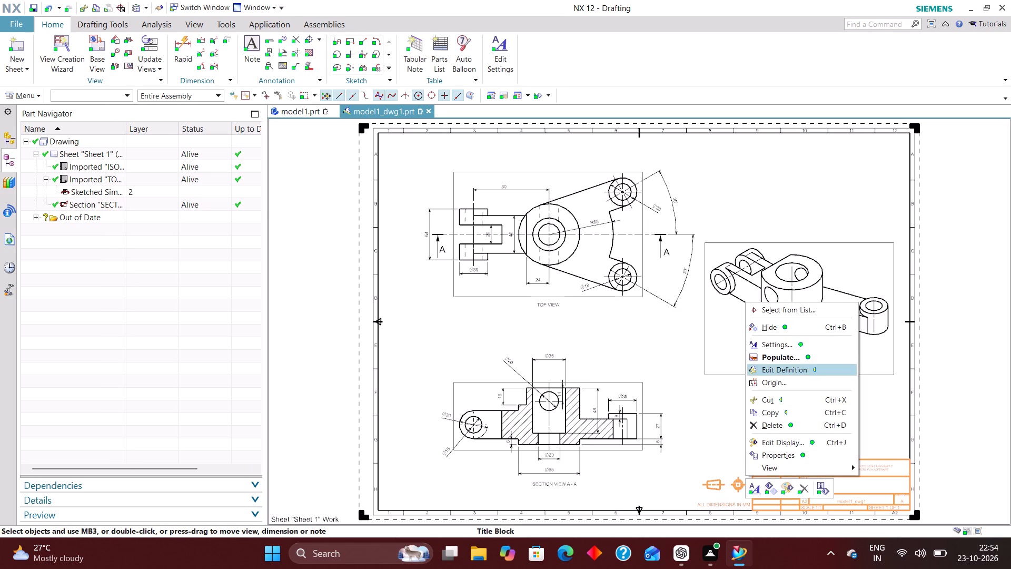
{"action": "left_click", "coordinate": [776, 368]}
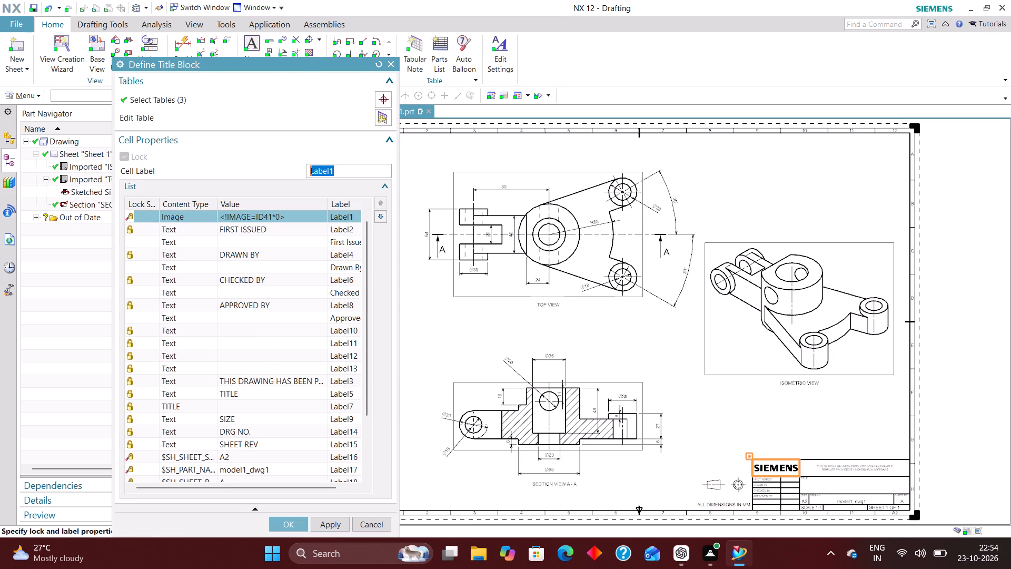
{"action": "left_click", "coordinate": [153, 332]}
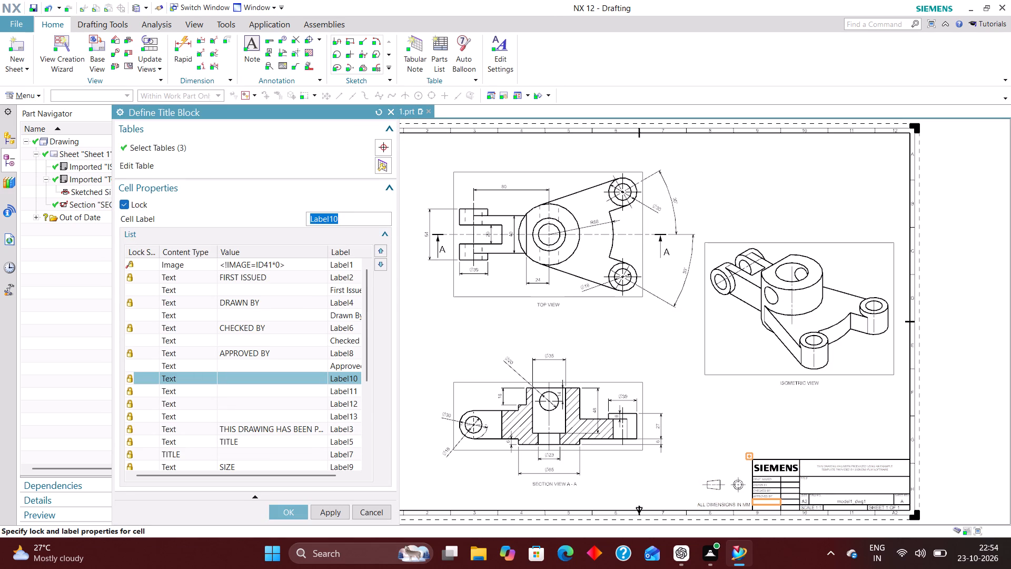
{"action": "left_click", "coordinate": [137, 202]}
{"action": "left_click", "coordinate": [144, 397]}
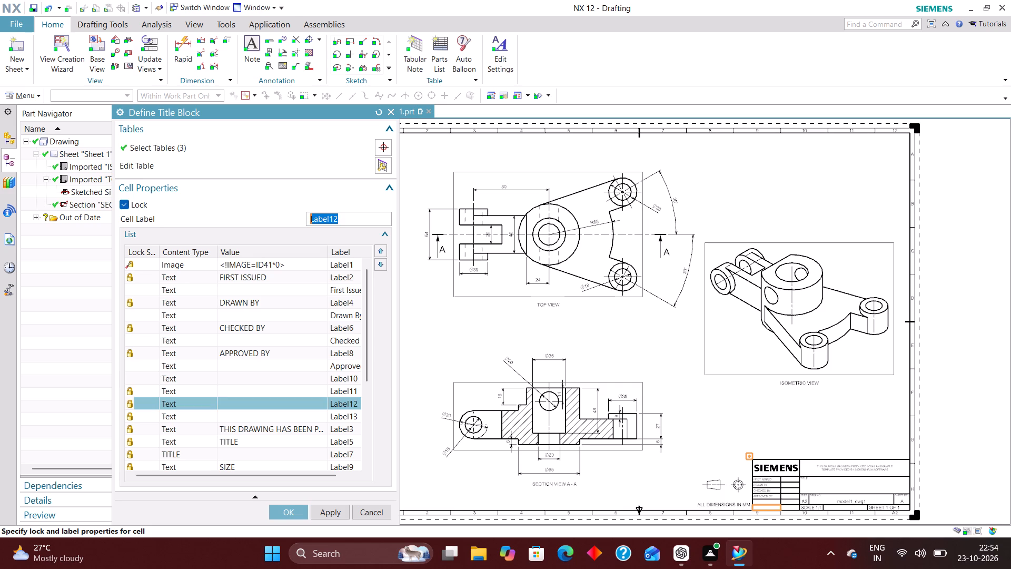
{"action": "left_click", "coordinate": [141, 388]}
{"action": "left_click", "coordinate": [128, 204]}
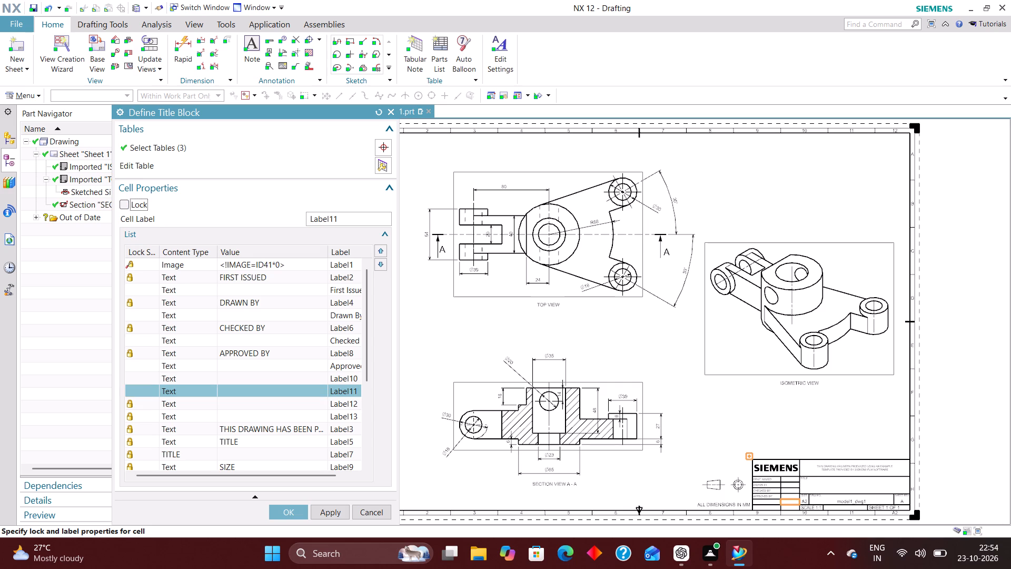
{"action": "left_click", "coordinate": [143, 404]}
{"action": "left_click", "coordinate": [125, 200]}
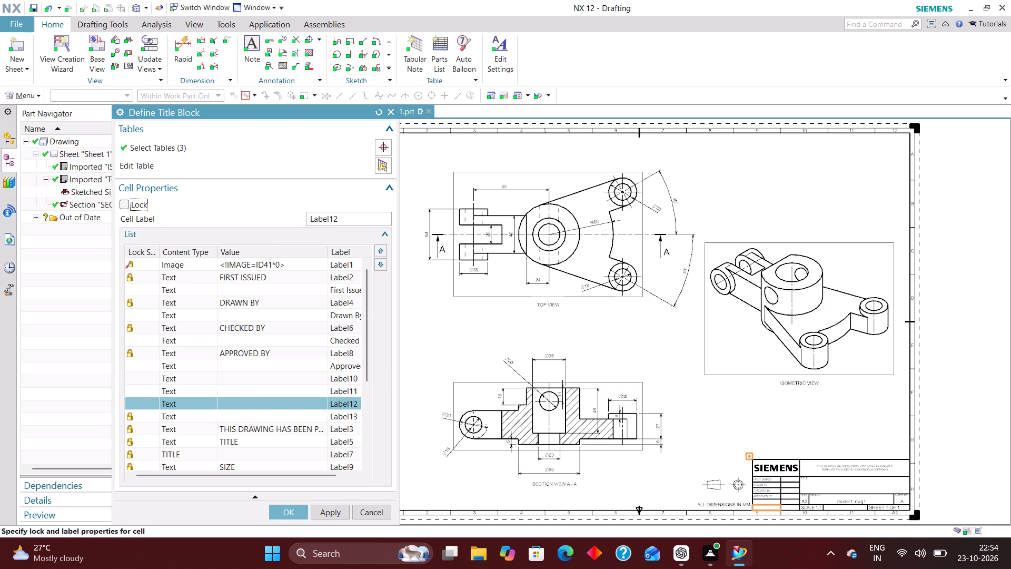
{"action": "scroll", "coordinate": [143, 410], "scroll_direction": "down", "scroll_amount": 2}
{"action": "left_click", "coordinate": [143, 334]}
{"action": "left_click", "coordinate": [126, 204]}
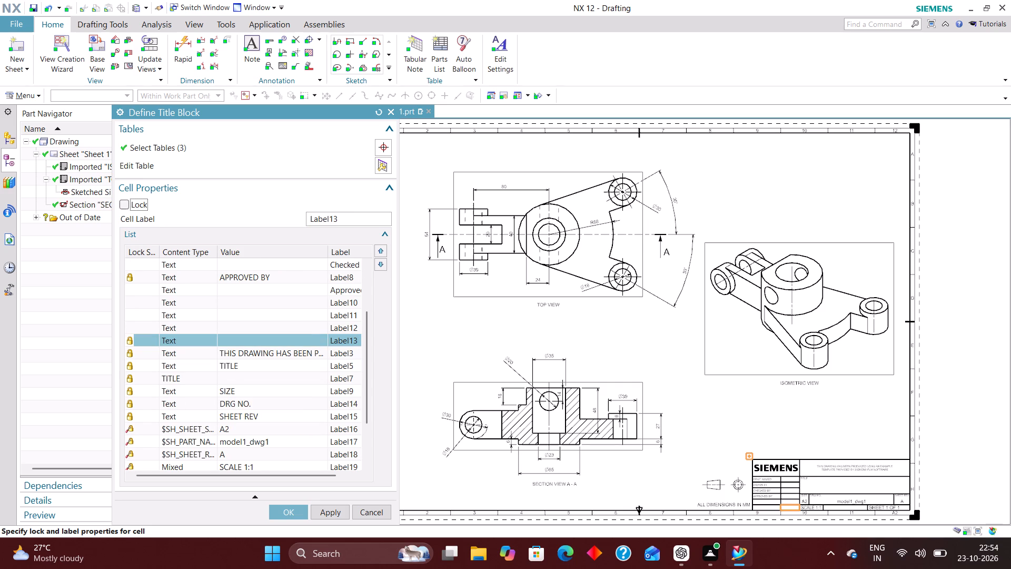
Unlock the title cell Label7 and the empty text cell Label20, and apply the title block definition.
{"action": "left_click", "coordinate": [148, 378]}
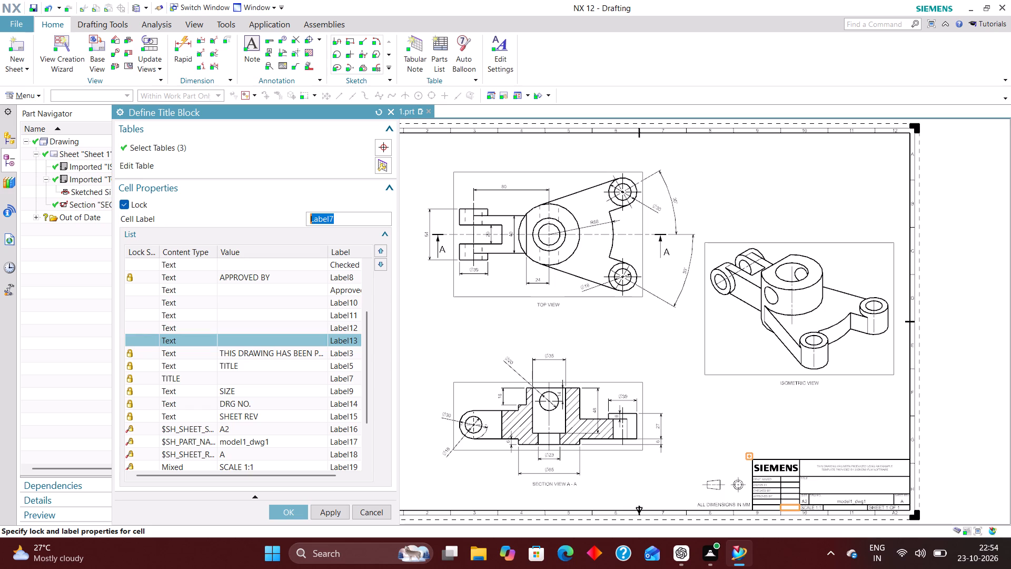
{"action": "left_click", "coordinate": [121, 203]}
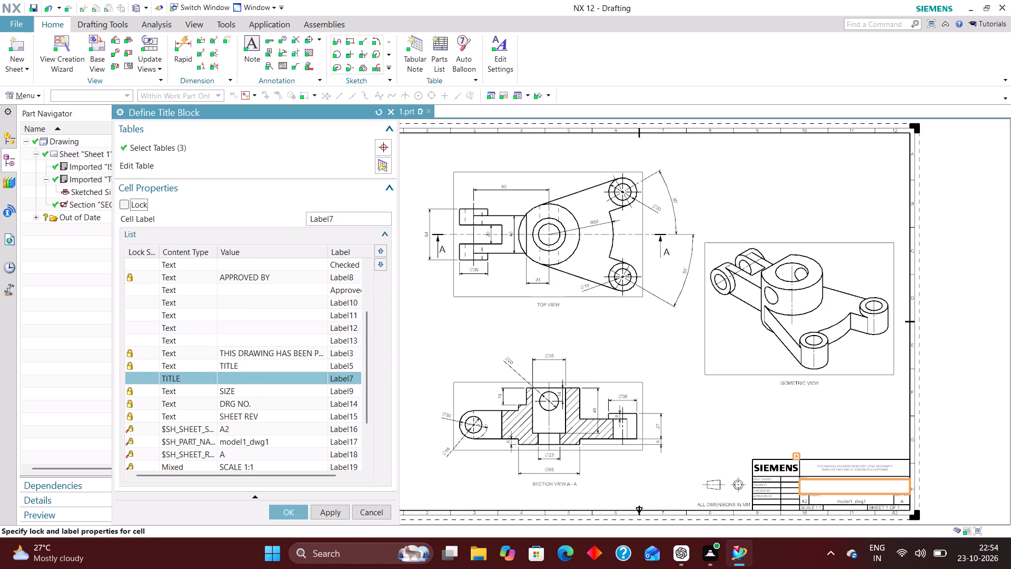
{"action": "scroll", "coordinate": [148, 438], "scroll_direction": "down", "scroll_amount": 2}
{"action": "left_click", "coordinate": [136, 413]}
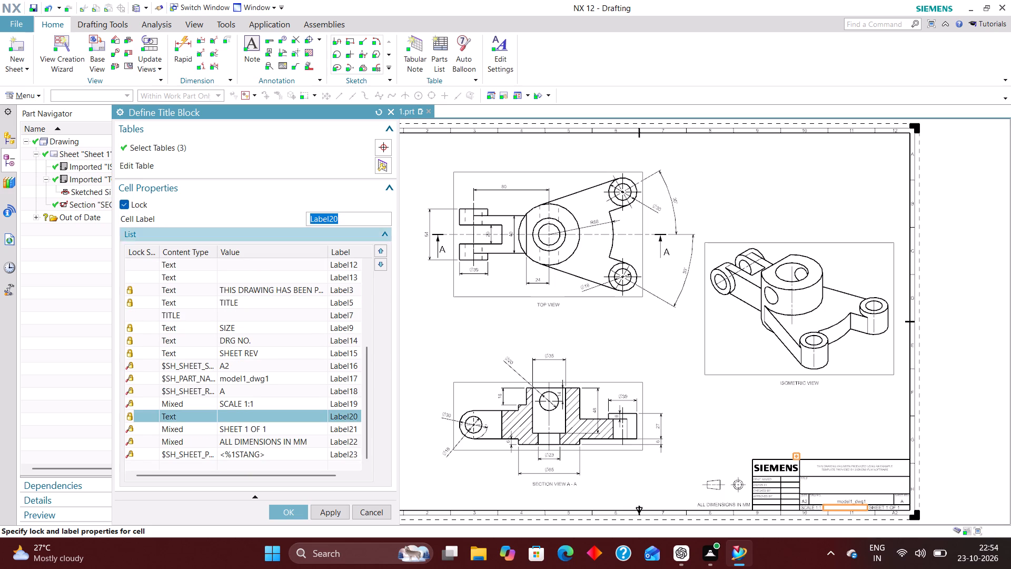
{"action": "left_click", "coordinate": [126, 201]}
{"action": "scroll", "coordinate": [213, 410], "scroll_direction": "down", "scroll_amount": 4}
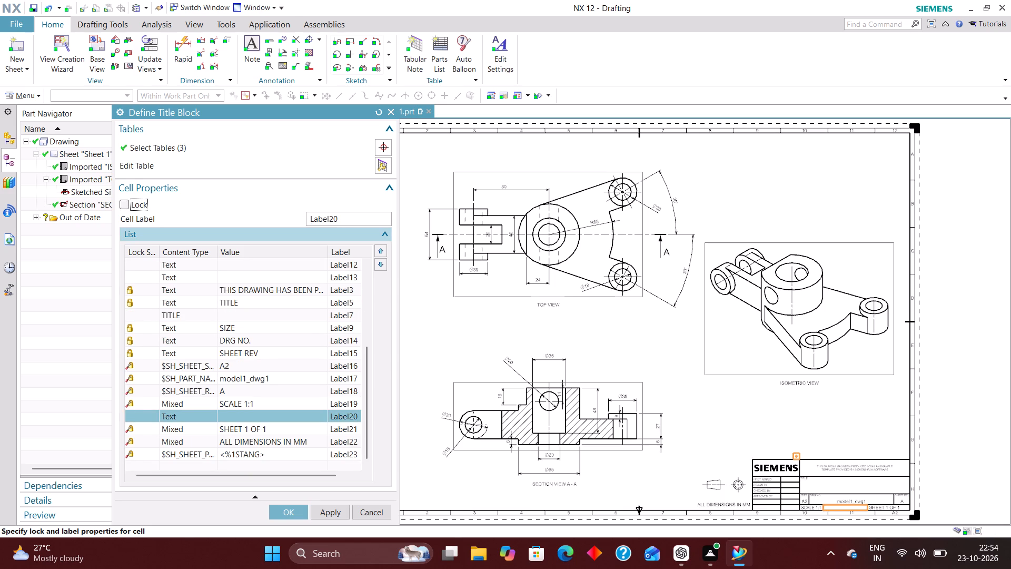
{"action": "scroll", "coordinate": [213, 436], "scroll_direction": "up", "scroll_amount": 4}
{"action": "scroll", "coordinate": [213, 436], "scroll_direction": "down", "scroll_amount": 7}
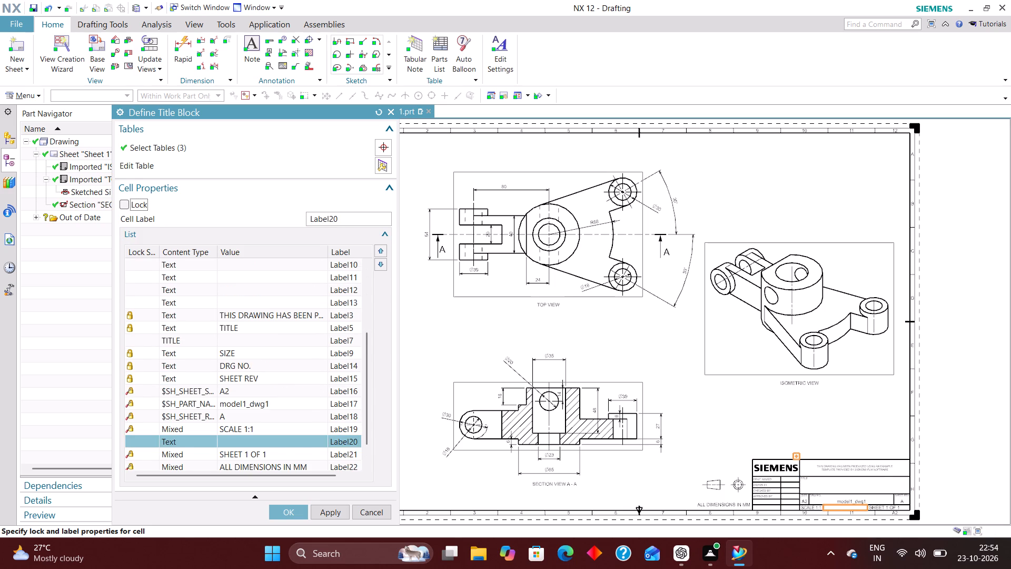
{"action": "left_click", "coordinate": [284, 513]}
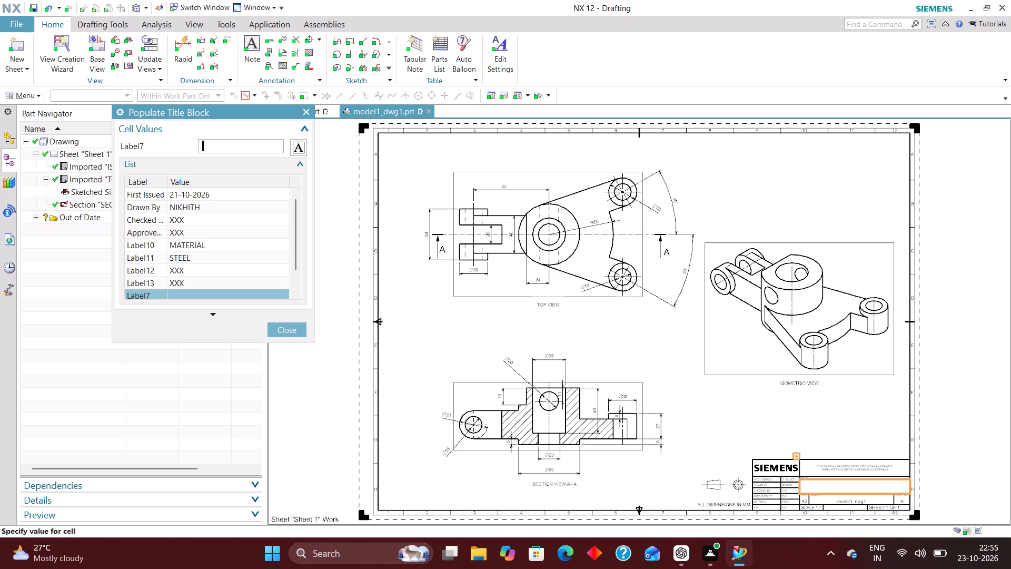
Fill the title block's title cell, Label7, with BELL CRANK.
{"action": "type", "text": "BELL CRANK"}
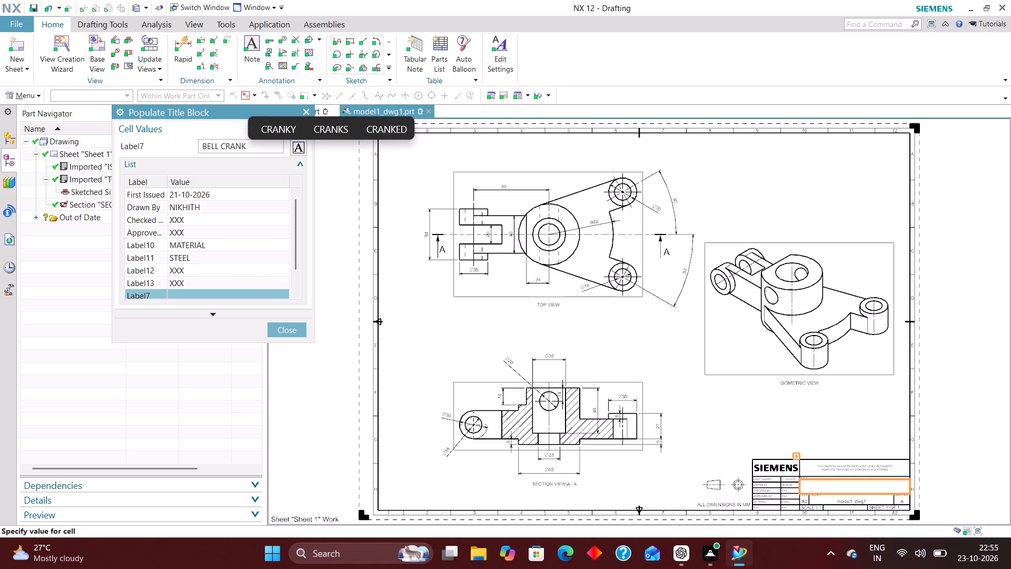
{"action": "key", "text": "Return"}
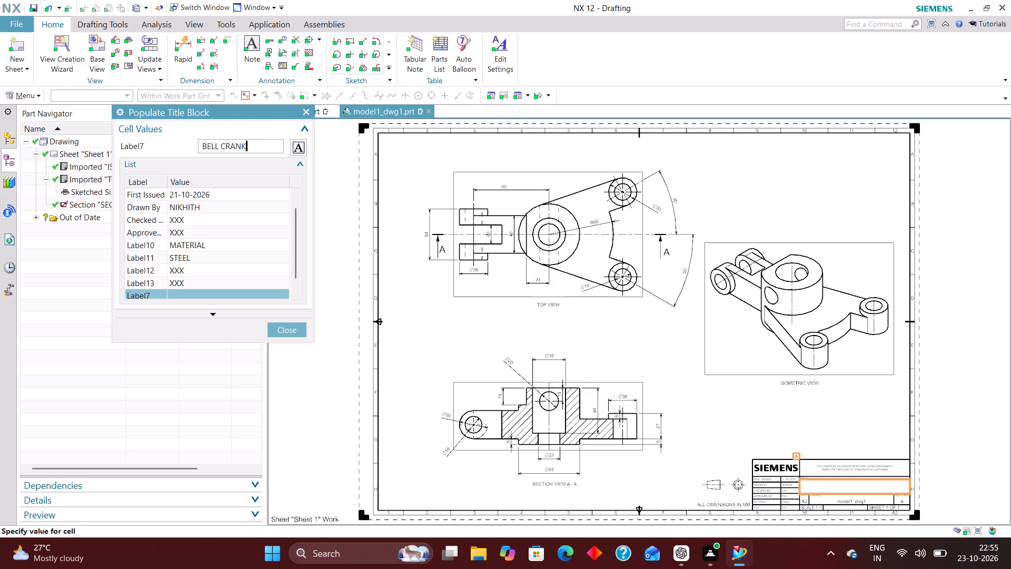
Fill the title block cell Label20 with WEIGHT (kg) and finish populating the title block.
{"action": "type", "text": "WE"}
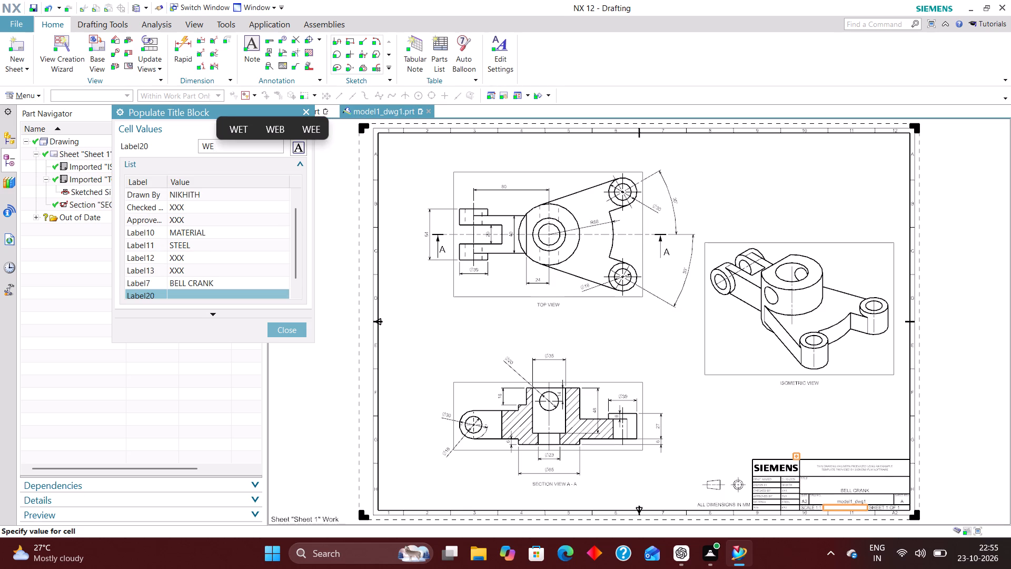
{"action": "type", "text": "IGH"}
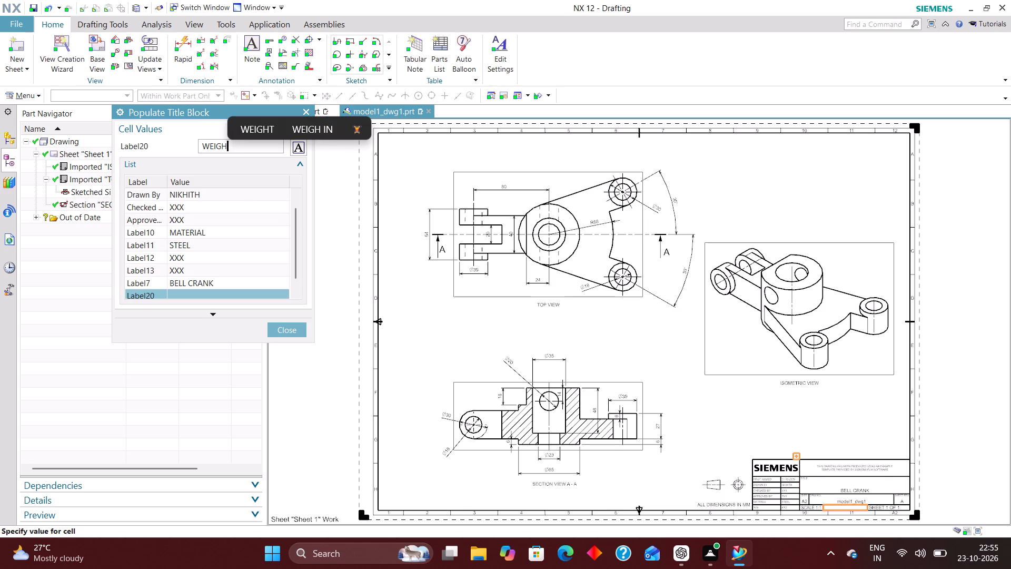
{"action": "type", "text": "T"}
{"action": "key", "text": "space"}
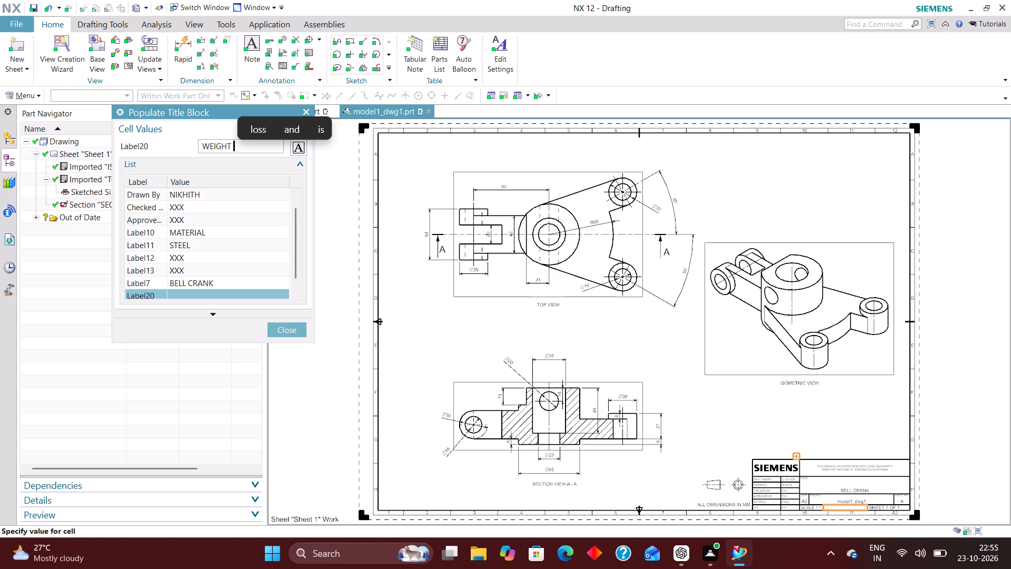
{"action": "type", "text": "()"}
{"action": "key", "text": "Left"}
{"action": "type", "text": "kG"}
{"action": "key", "text": "BackSpace"}
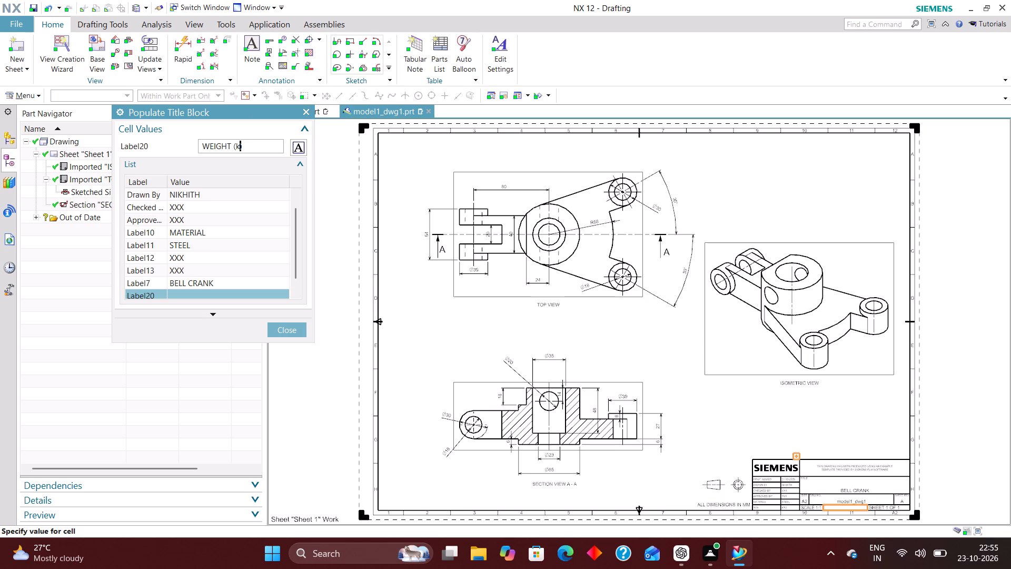
{"action": "key", "text": "shift+g"}
{"action": "key", "text": "Right"}
{"action": "key", "text": "Right"}
{"action": "key", "text": "space"}
{"action": "key", "text": "Return"}
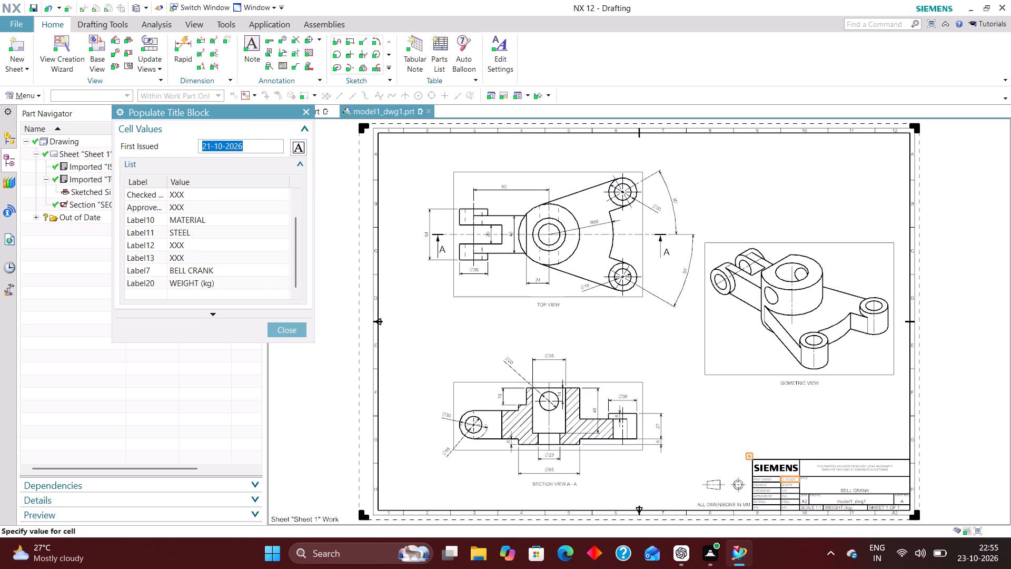
{"action": "left_click", "coordinate": [288, 329]}
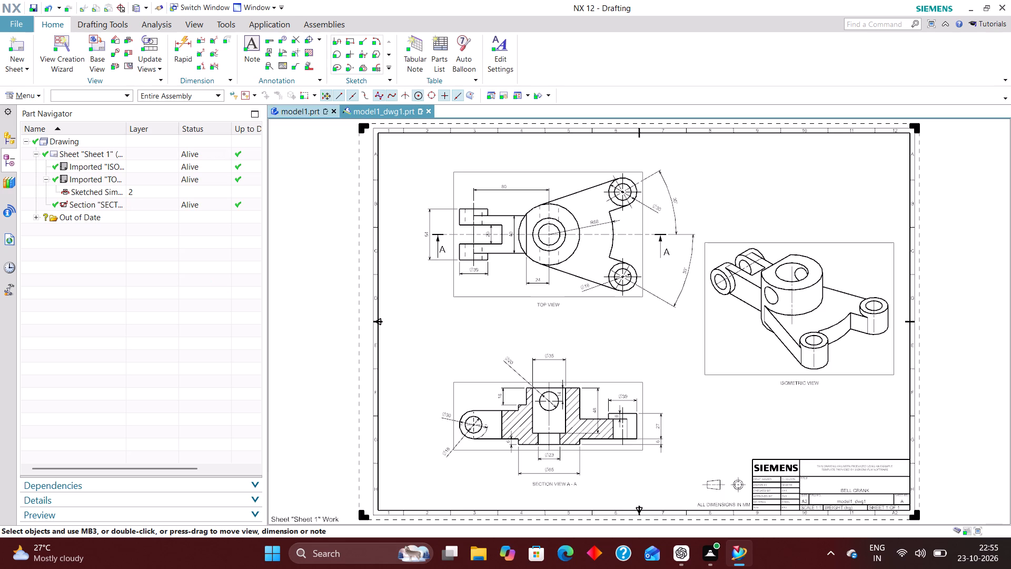
Switch to model1.prt and update the weight data in its displayed part properties.
{"action": "left_click", "coordinate": [283, 114]}
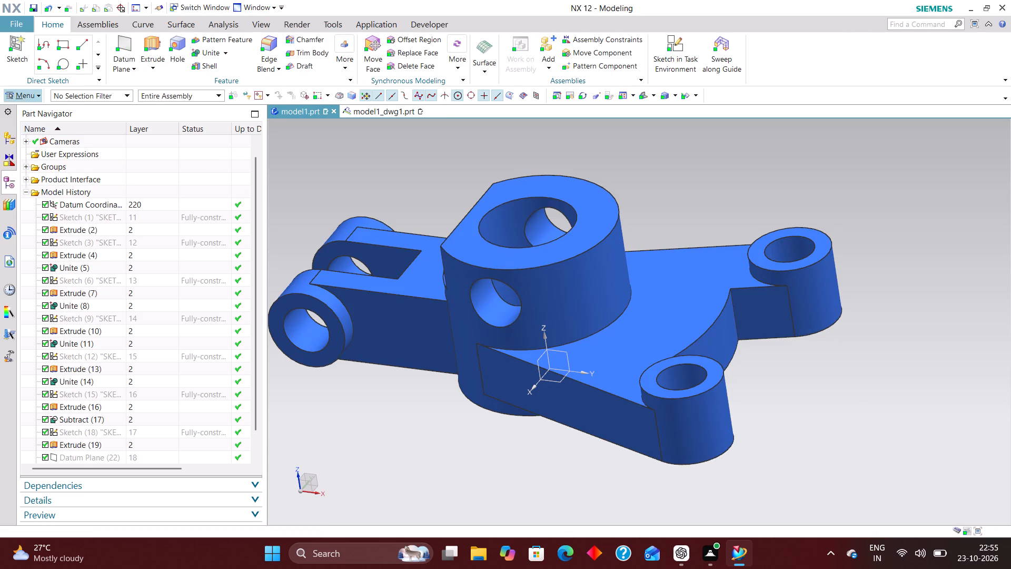
{"action": "left_click", "coordinate": [31, 94]}
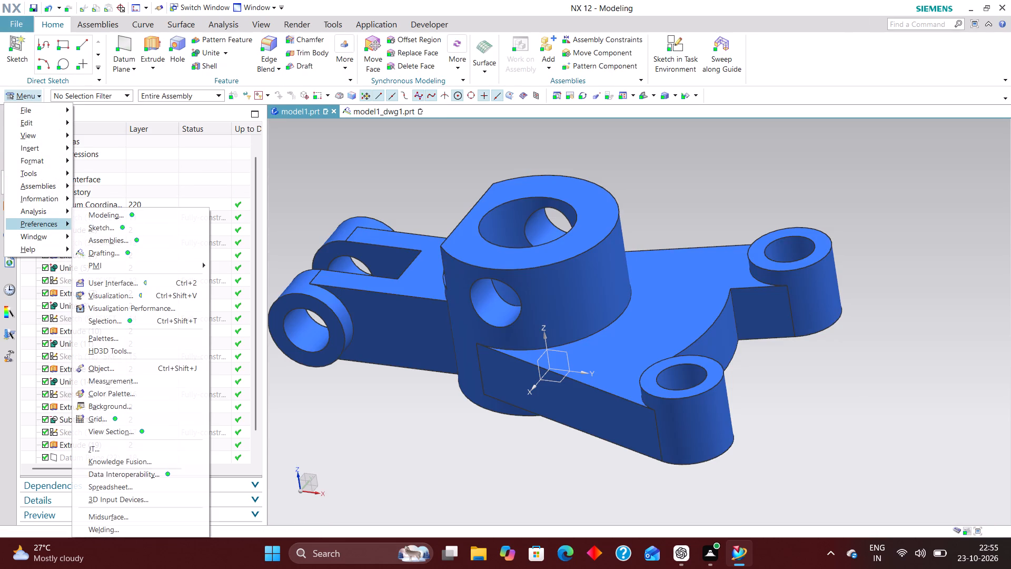
{"action": "left_click", "coordinate": [51, 106]}
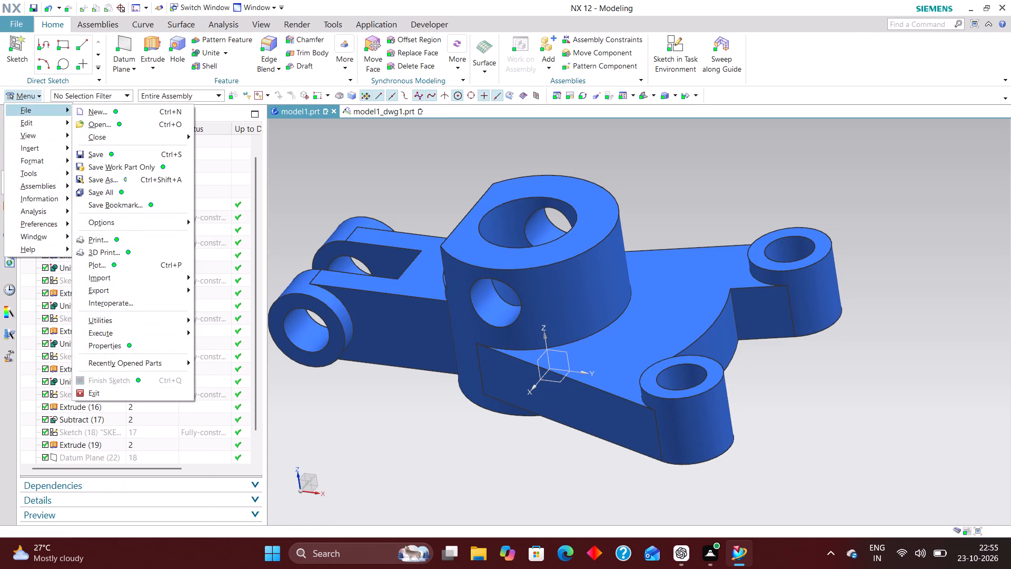
{"action": "left_click", "coordinate": [107, 345]}
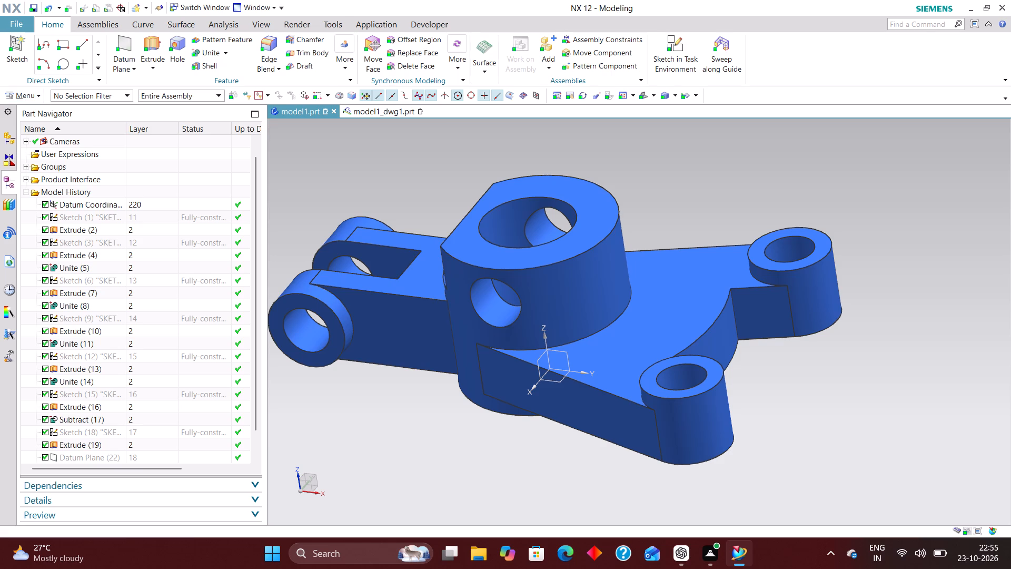
{"action": "left_click", "coordinate": [434, 198]}
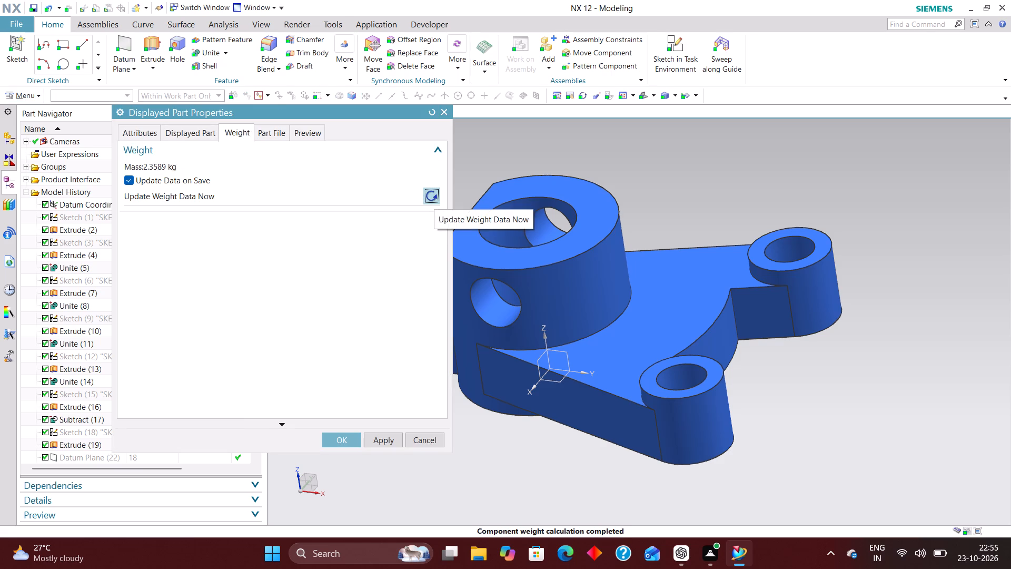
{"action": "left_click", "coordinate": [350, 444]}
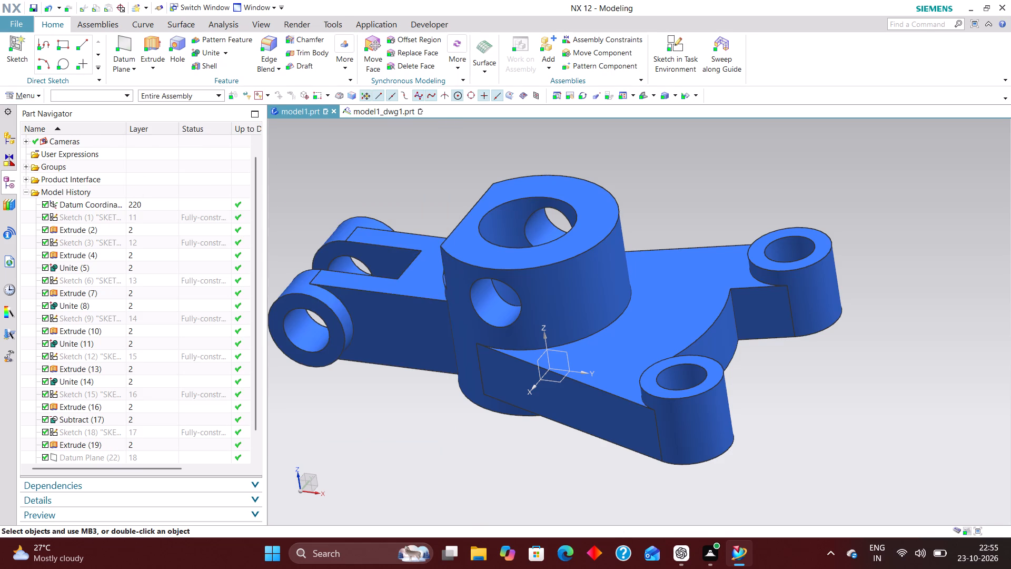
Return to the model1_dwg1 drawing and append 2.5839 to the WEIGHT (kg) text in title block cell Label20.
{"action": "left_click", "coordinate": [370, 107]}
{"action": "right_click", "coordinate": [746, 474]}
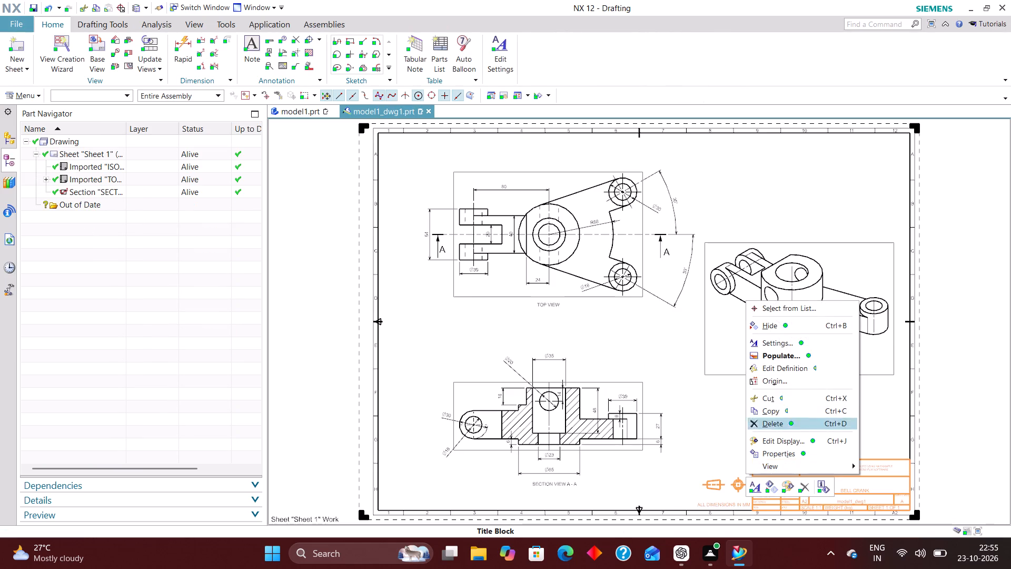
{"action": "left_click", "coordinate": [779, 356]}
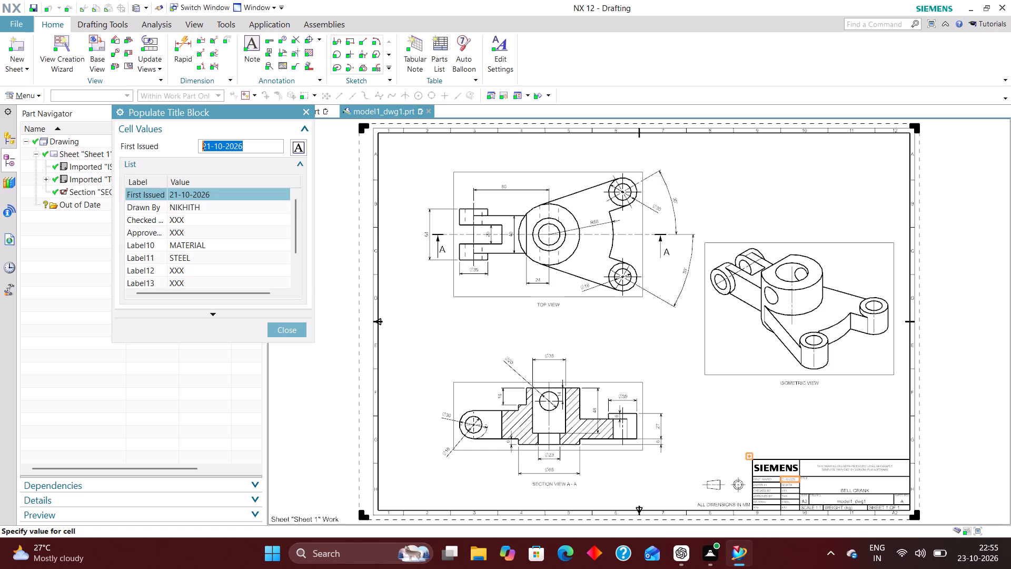
{"action": "scroll", "coordinate": [214, 259], "scroll_direction": "down", "scroll_amount": 5}
{"action": "left_click", "coordinate": [225, 267]}
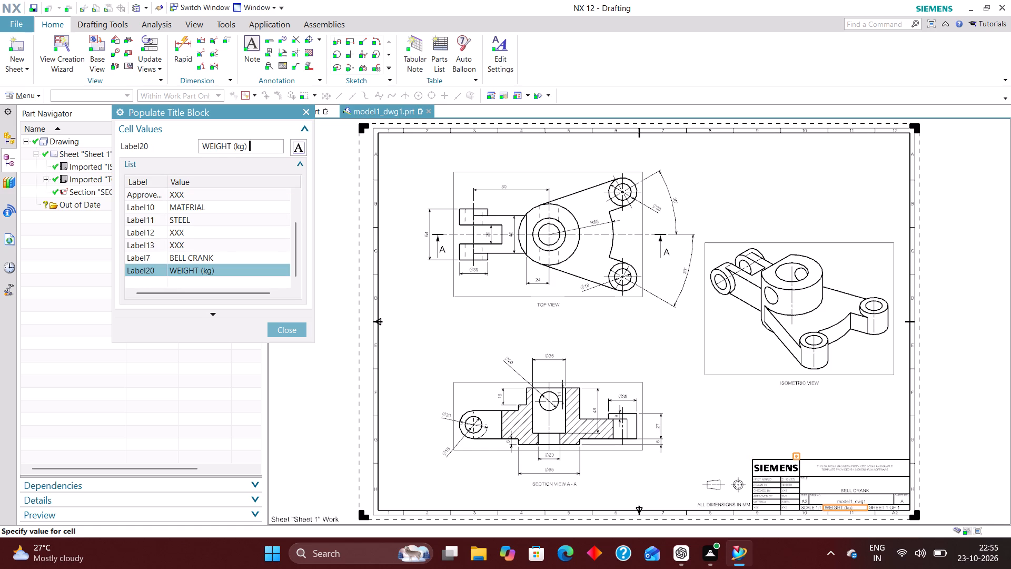
{"action": "left_click", "coordinate": [269, 148]}
{"action": "type", "text": "2.5839"}
{"action": "key", "text": "Return"}
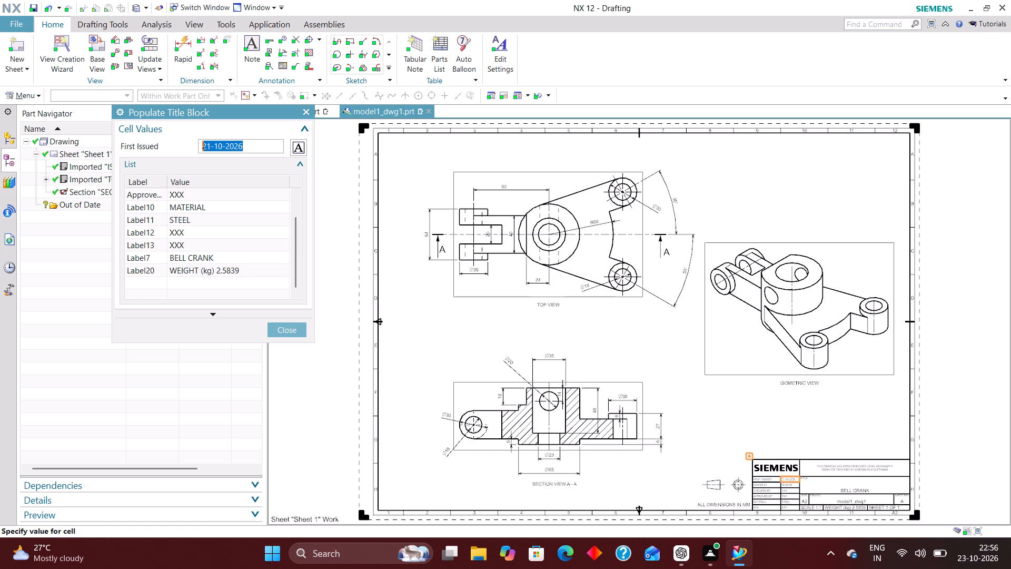
{"action": "left_click", "coordinate": [284, 325]}
Make all layers invisible in the ISOMETRIC VIEW except layers 2, 223, 224, 225, 226 and 256.
{"action": "left_click", "coordinate": [41, 90]}
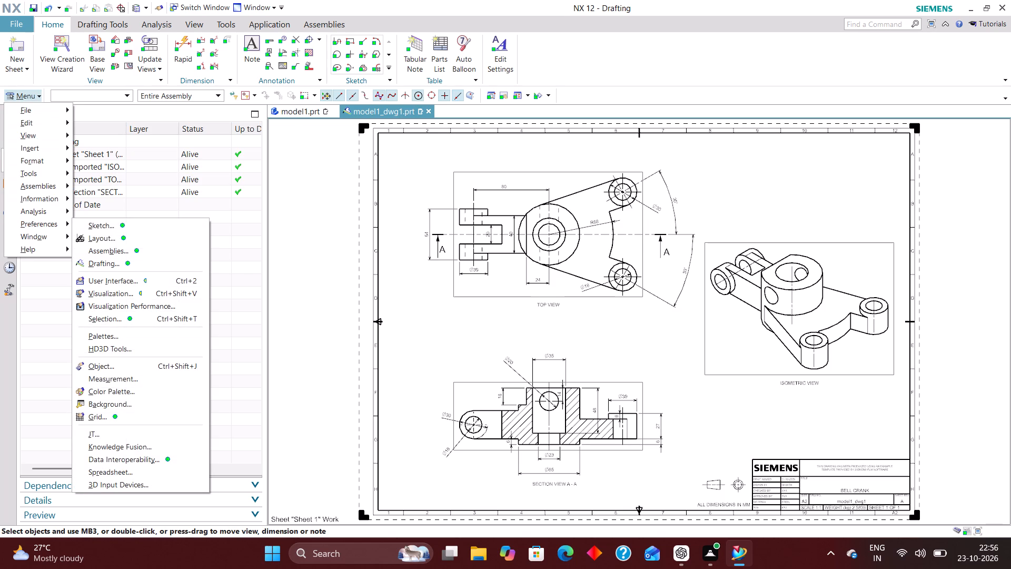
{"action": "left_click", "coordinate": [51, 164]}
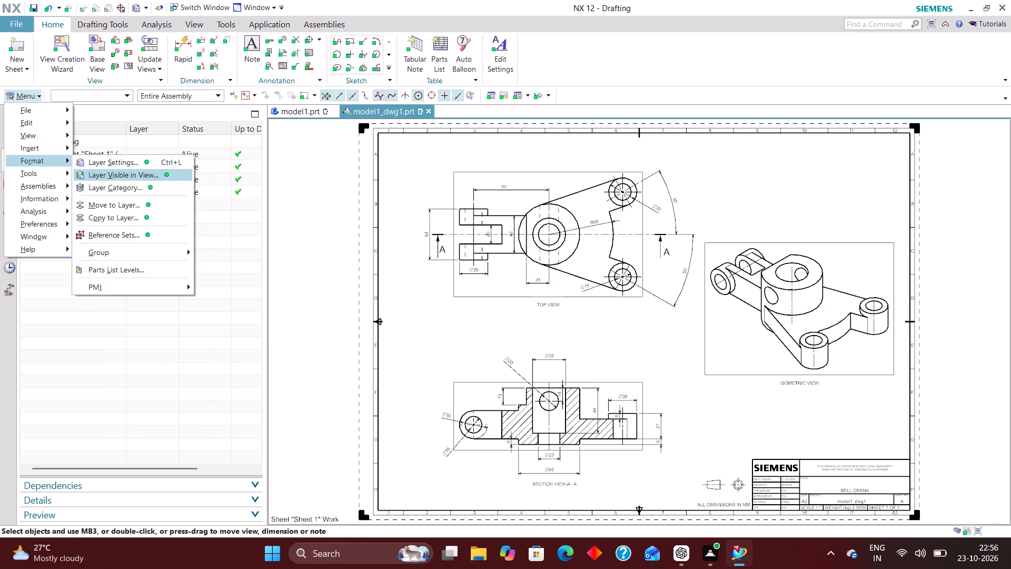
{"action": "left_click", "coordinate": [115, 173]}
{"action": "left_click", "coordinate": [175, 136]}
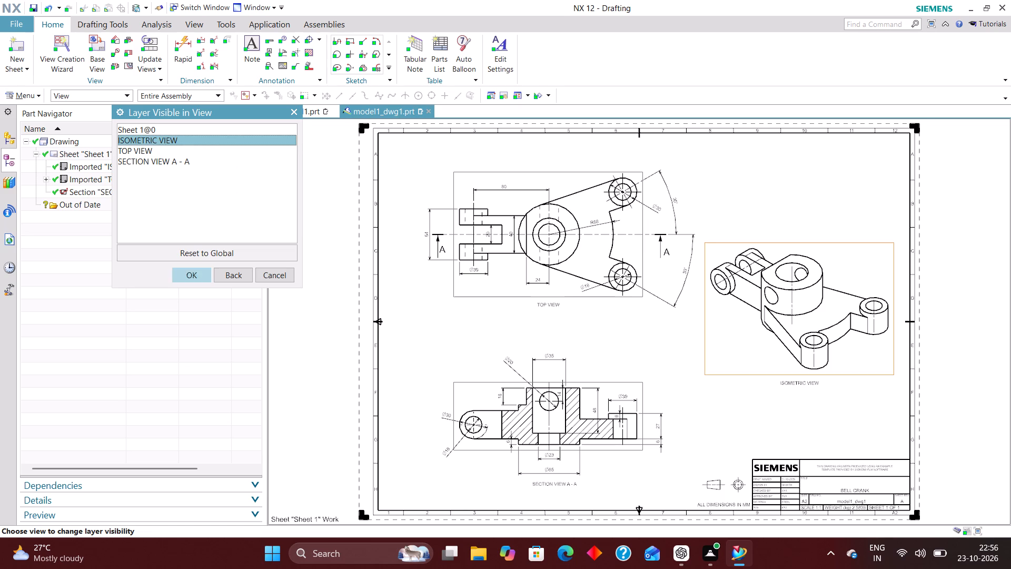
{"action": "left_click", "coordinate": [199, 278]}
{"action": "left_click", "coordinate": [121, 189]}
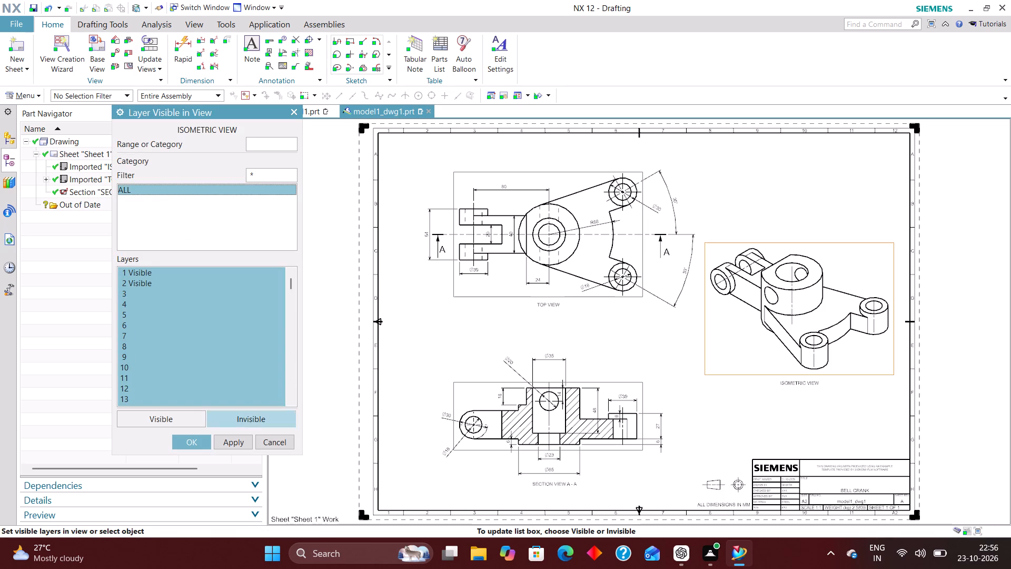
{"action": "left_click", "coordinate": [270, 414]}
{"action": "left_click", "coordinate": [272, 145]}
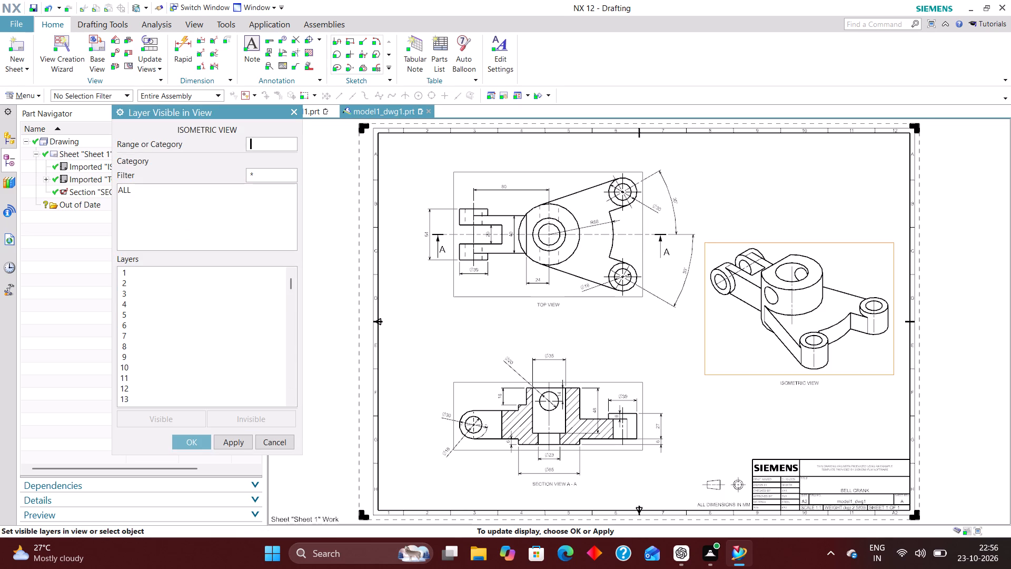
{"action": "key", "text": "2"}
{"action": "key", "text": "Return"}
{"action": "type", "text": "223"}
{"action": "key", "text": "Return"}
{"action": "type", "text": "224"}
{"action": "key", "text": "Return"}
{"action": "type", "text": "225"}
{"action": "key", "text": "Return"}
{"action": "type", "text": "22"}
{"action": "key", "text": "6"}
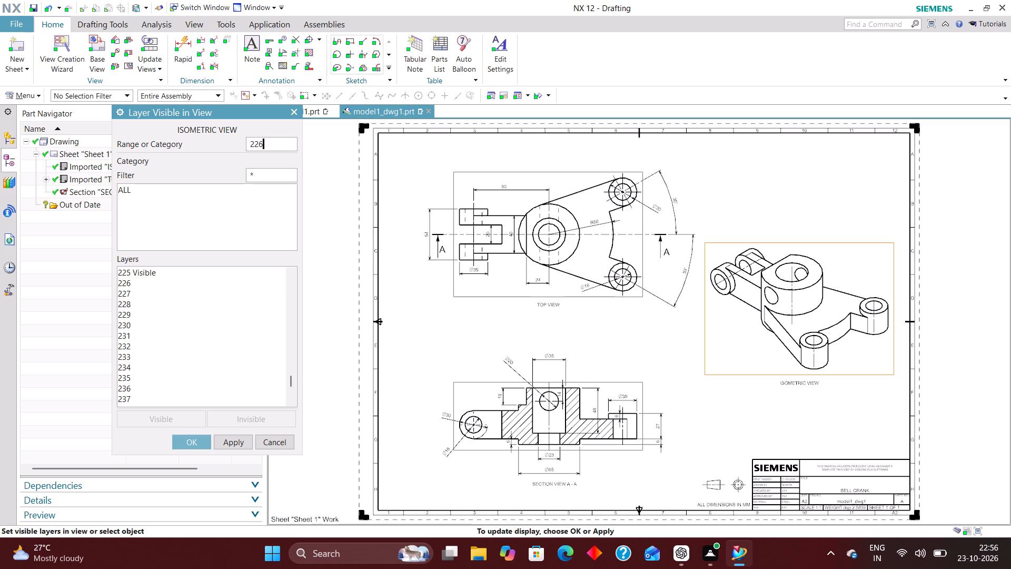
{"action": "key", "text": "Return"}
{"action": "type", "text": "256"}
{"action": "key", "text": "Return"}
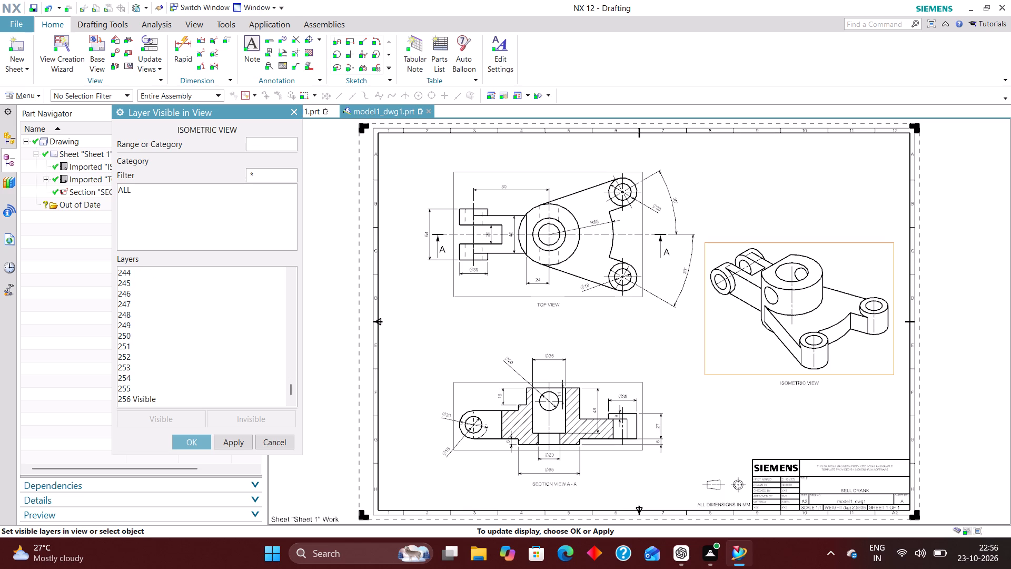
{"action": "left_click", "coordinate": [194, 437]}
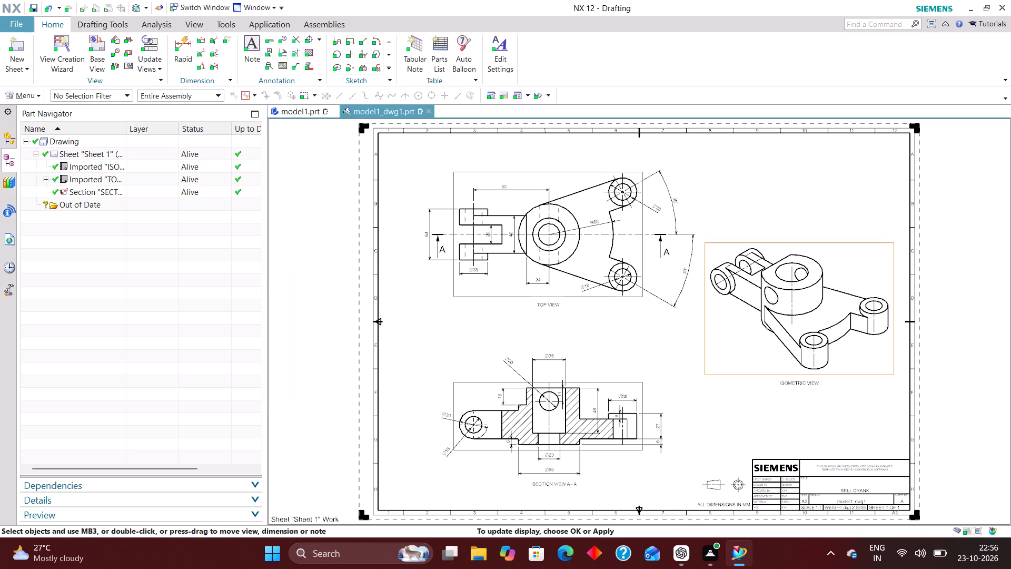
Make all layers invisible in the TOP VIEW except layers 2, 223, 224, 225, 226 and 256.
{"action": "left_click", "coordinate": [138, 151]}
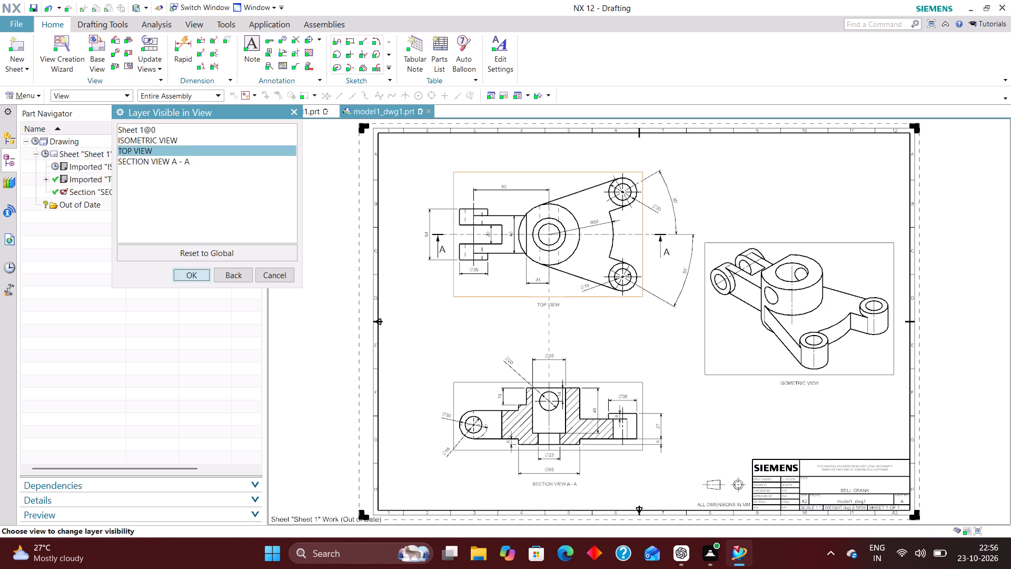
{"action": "left_click", "coordinate": [198, 276]}
{"action": "left_click", "coordinate": [124, 192]}
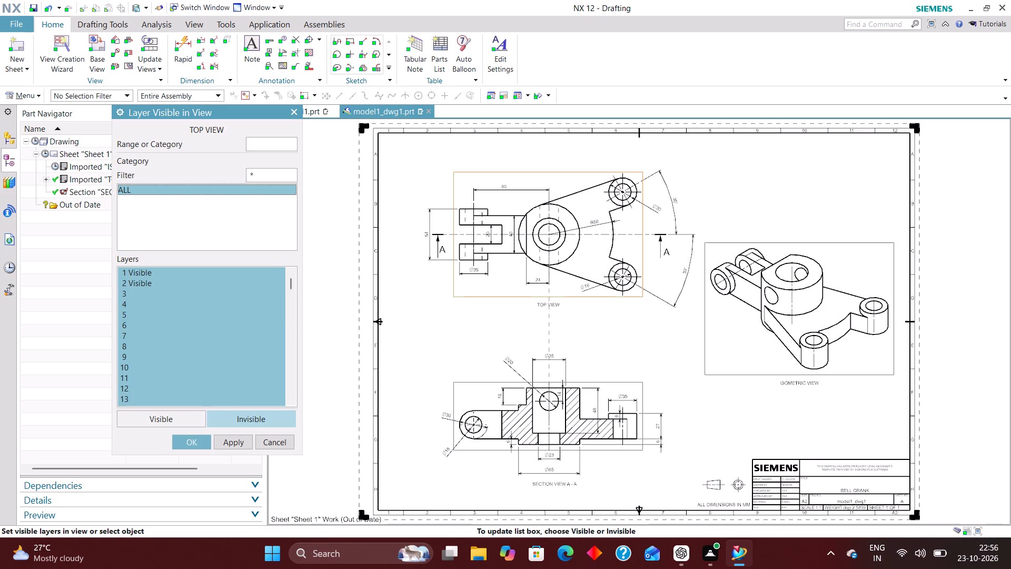
{"action": "left_click", "coordinate": [268, 421]}
{"action": "left_click", "coordinate": [266, 143]}
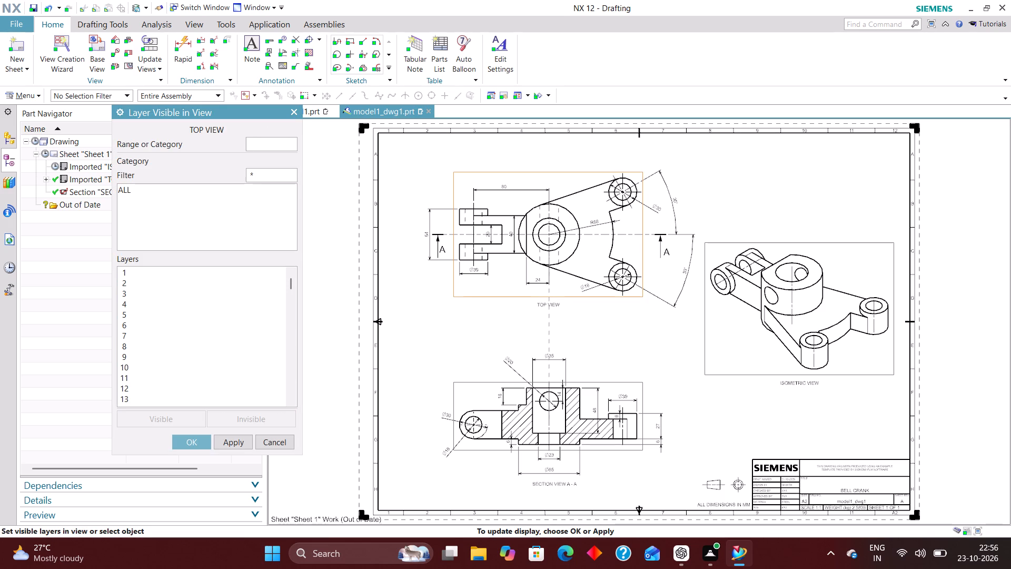
{"action": "key", "text": "2"}
{"action": "key", "text": "Return"}
{"action": "type", "text": "223"}
{"action": "key", "text": "Return"}
{"action": "type", "text": "224"}
{"action": "key", "text": "Return"}
{"action": "type", "text": "225"}
{"action": "key", "text": "Return"}
{"action": "type", "text": "226"}
{"action": "key", "text": "Return"}
{"action": "type", "text": "256"}
{"action": "key", "text": "Return"}
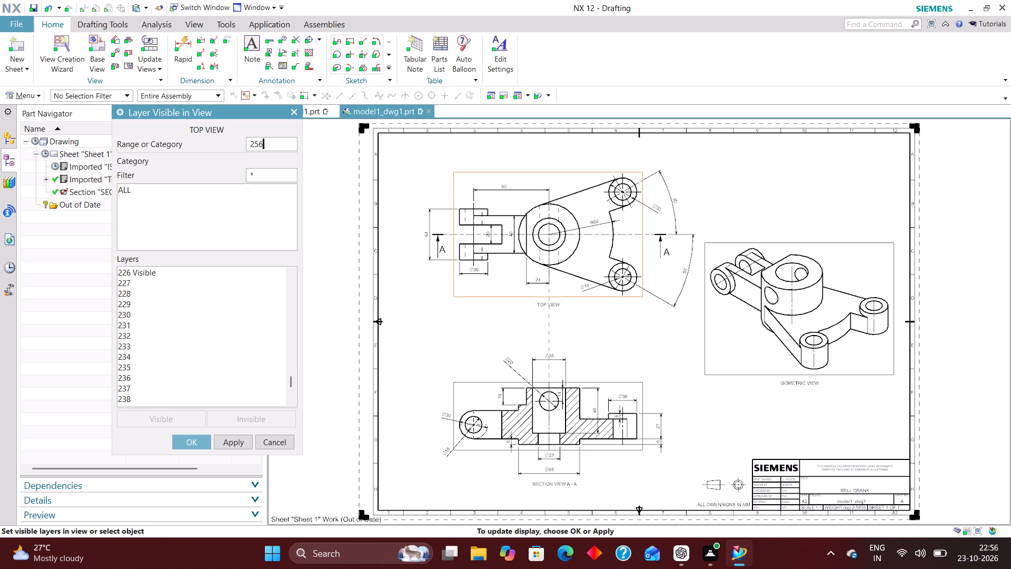
{"action": "left_click", "coordinate": [186, 440]}
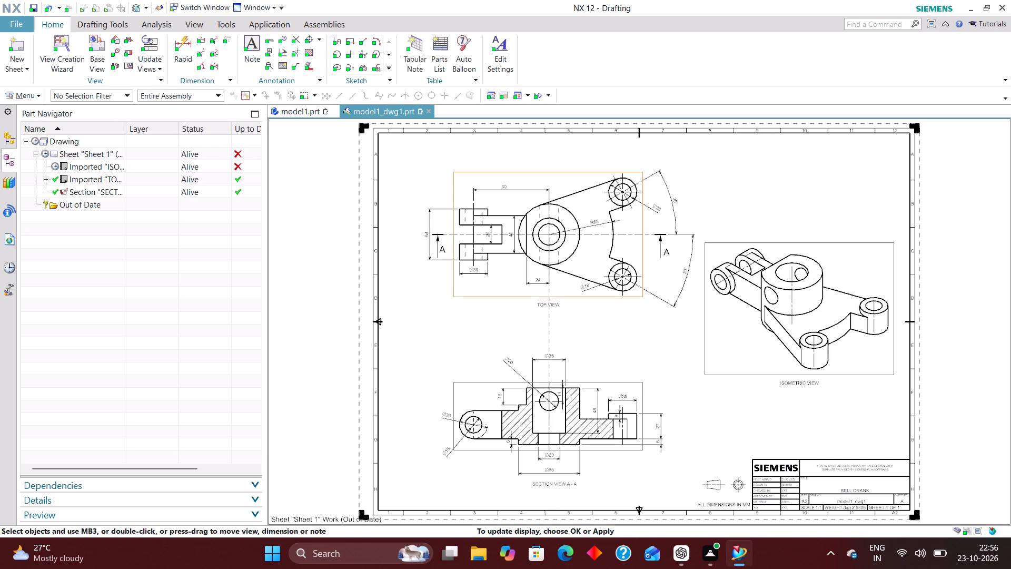
Make all layers invisible in SECTION VIEW A - A except layers 2, 223, 224, 225, 226 and 256.
{"action": "left_click", "coordinate": [172, 161]}
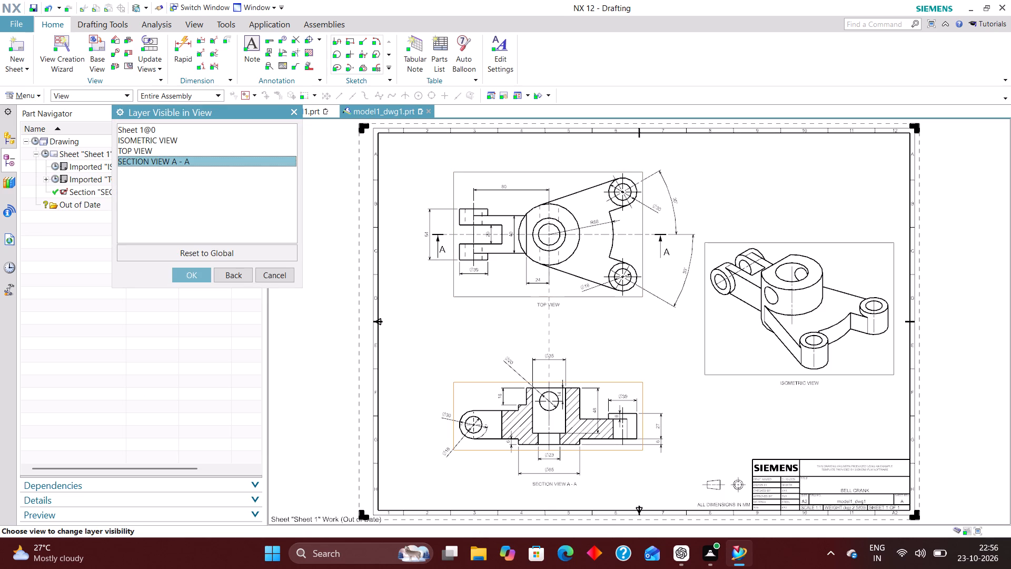
{"action": "left_click", "coordinate": [189, 276]}
{"action": "left_click", "coordinate": [127, 188]}
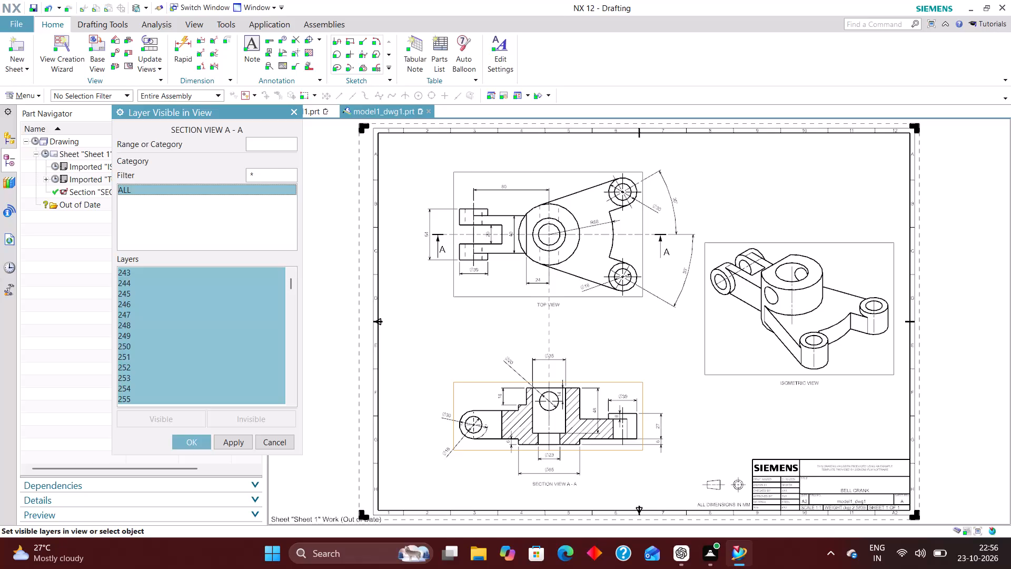
{"action": "left_click", "coordinate": [249, 419]}
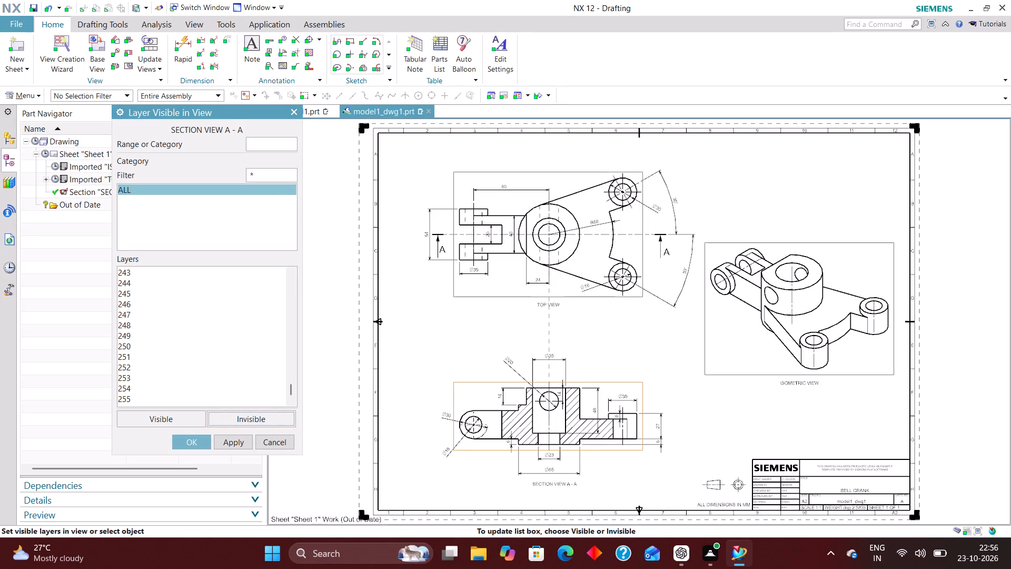
{"action": "left_click", "coordinate": [266, 143]}
{"action": "key", "text": "2"}
{"action": "key", "text": "Return"}
{"action": "key", "text": "2"}
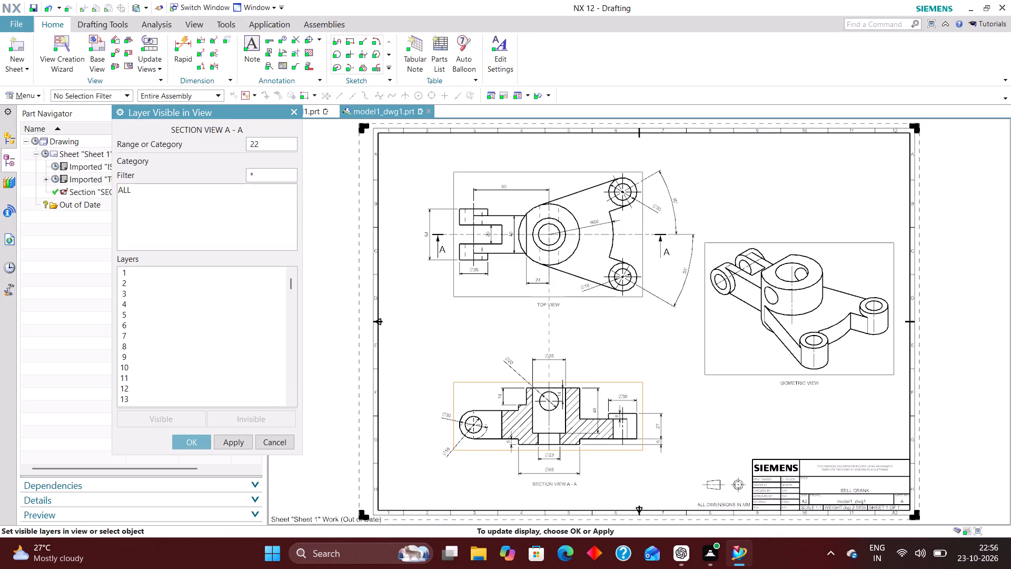
{"action": "key", "text": "BackSpace"}
{"action": "key", "text": "Return"}
{"action": "type", "text": "223"}
{"action": "key", "text": "Return"}
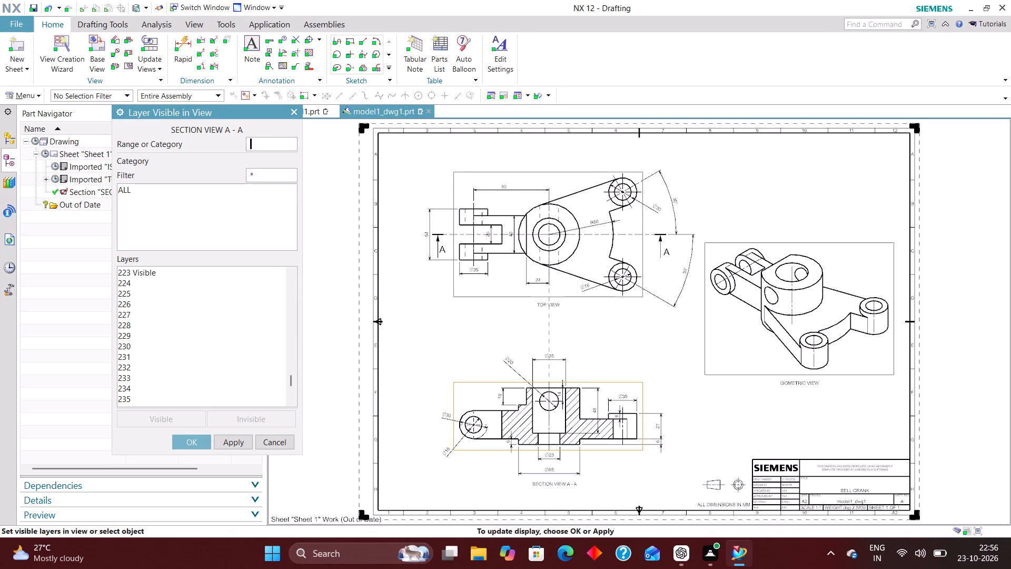
{"action": "type", "text": "224"}
{"action": "key", "text": "Return"}
{"action": "type", "text": "225"}
{"action": "key", "text": "Return"}
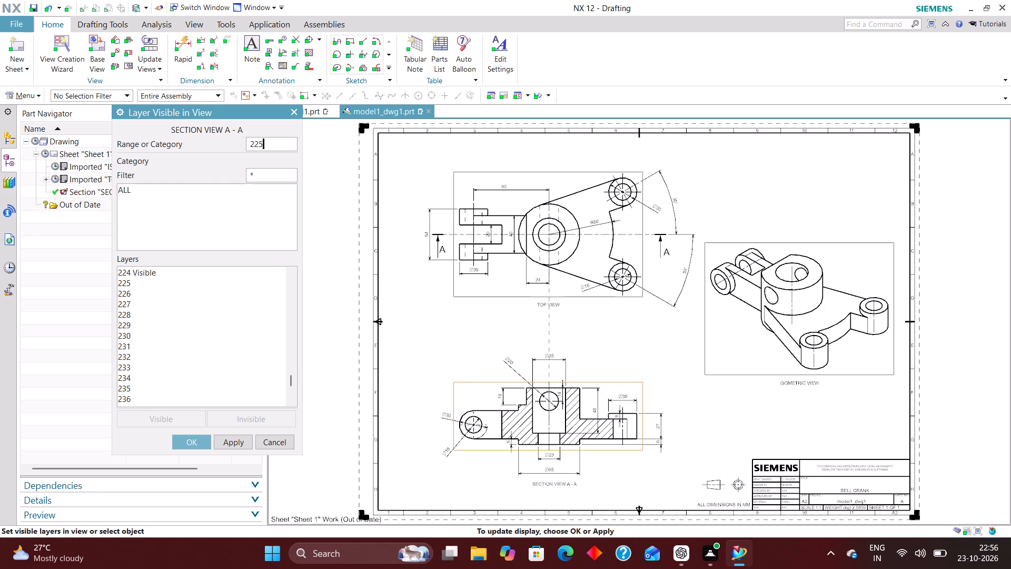
{"action": "type", "text": "226"}
{"action": "key", "text": "Return"}
{"action": "type", "text": "256"}
{"action": "key", "text": "Return"}
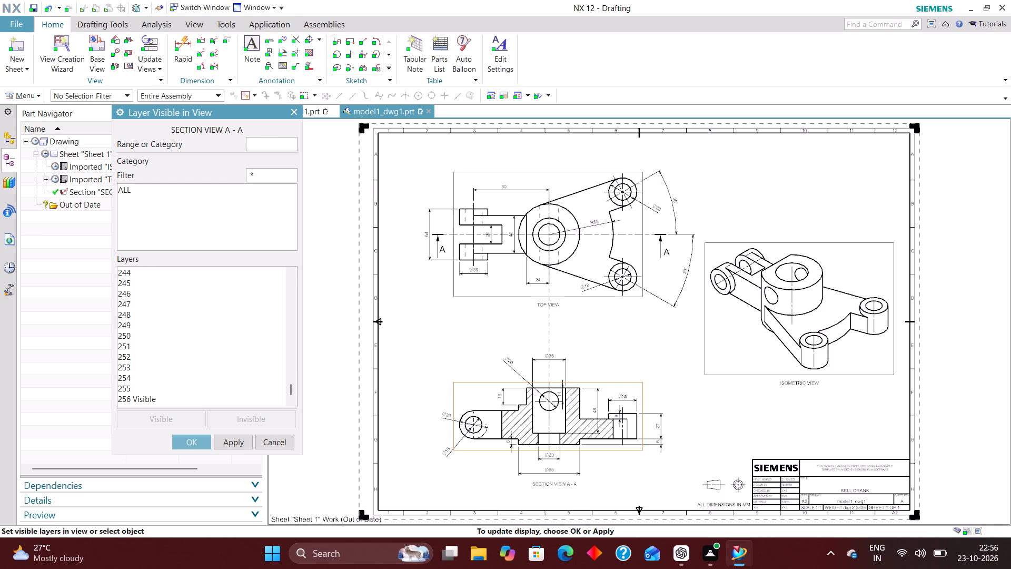
{"action": "left_click", "coordinate": [193, 443]}
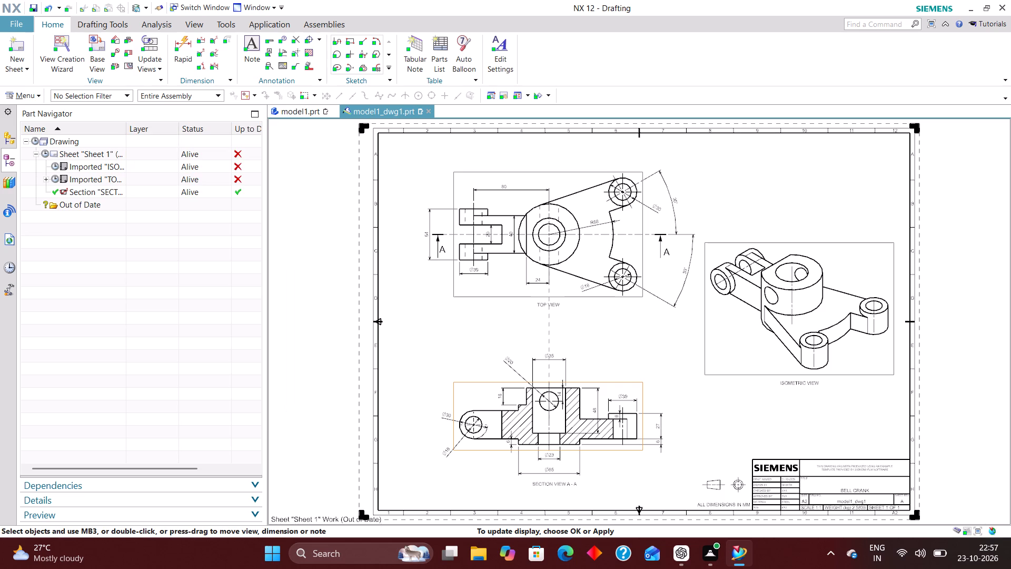
{"action": "left_click", "coordinate": [283, 275]}
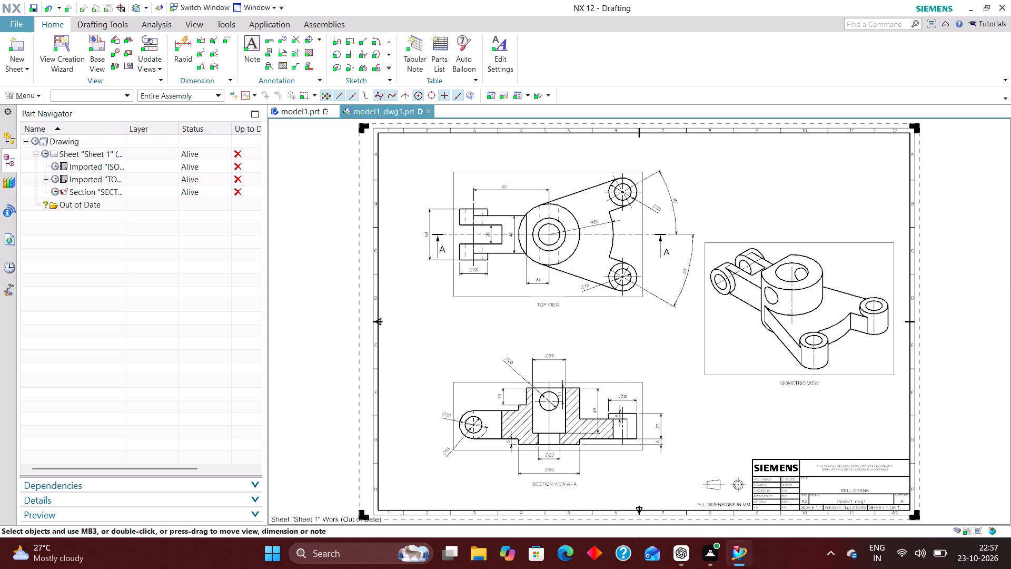
Update the out-of-date views of the drawing.
{"action": "left_click", "coordinate": [32, 138]}
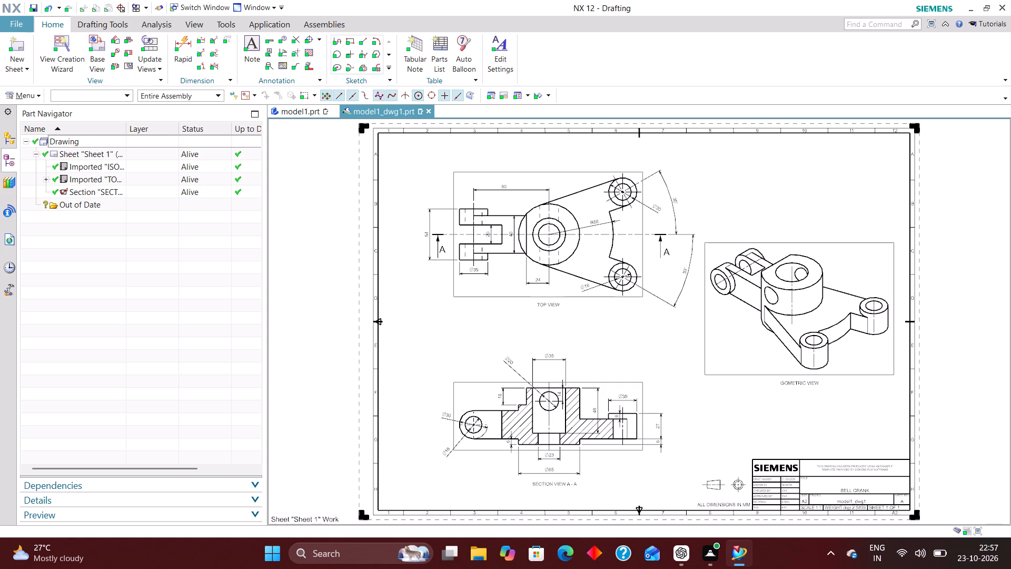
Select all dimensions on the sheet with the Dimension filter and move them to layer 223.
{"action": "left_click", "coordinate": [107, 96]}
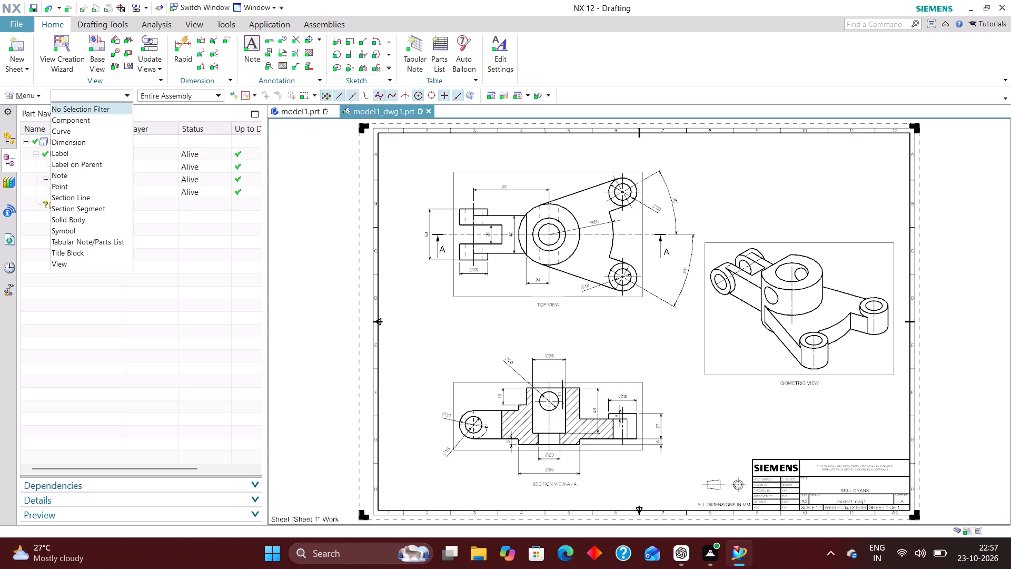
{"action": "left_click", "coordinate": [85, 144]}
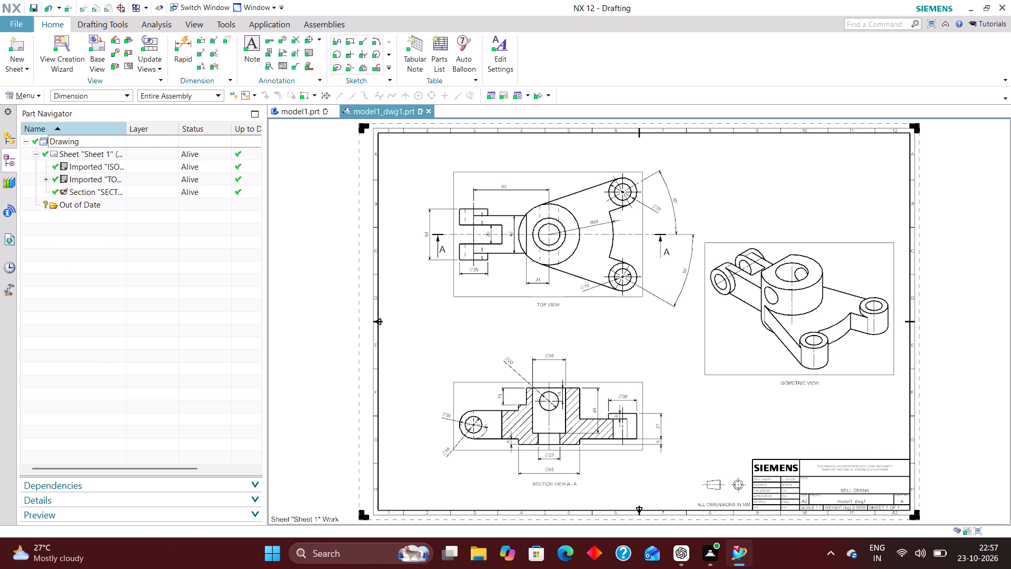
{"action": "key", "text": "ctrl+a"}
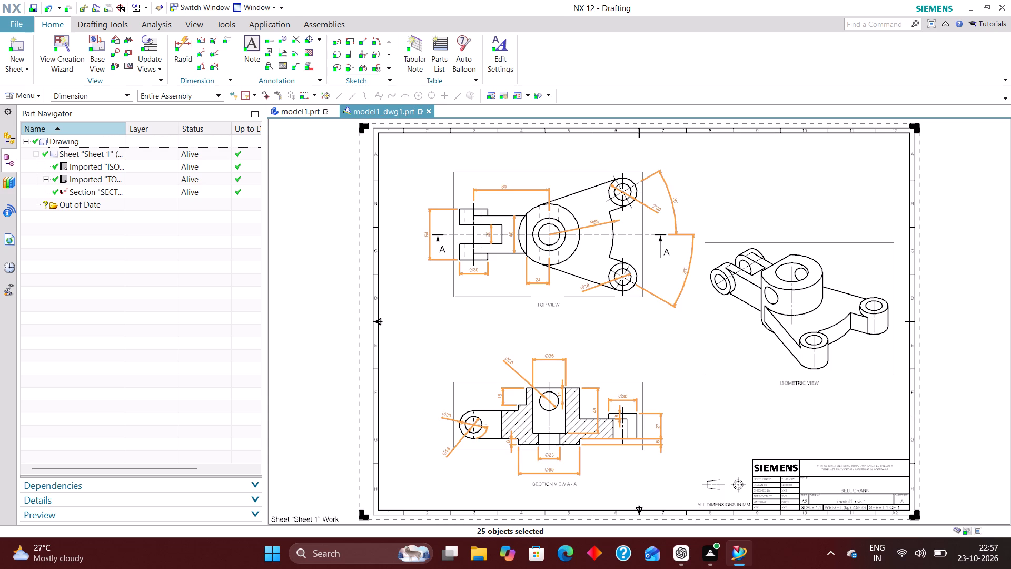
{"action": "key", "text": "ctrl+j"}
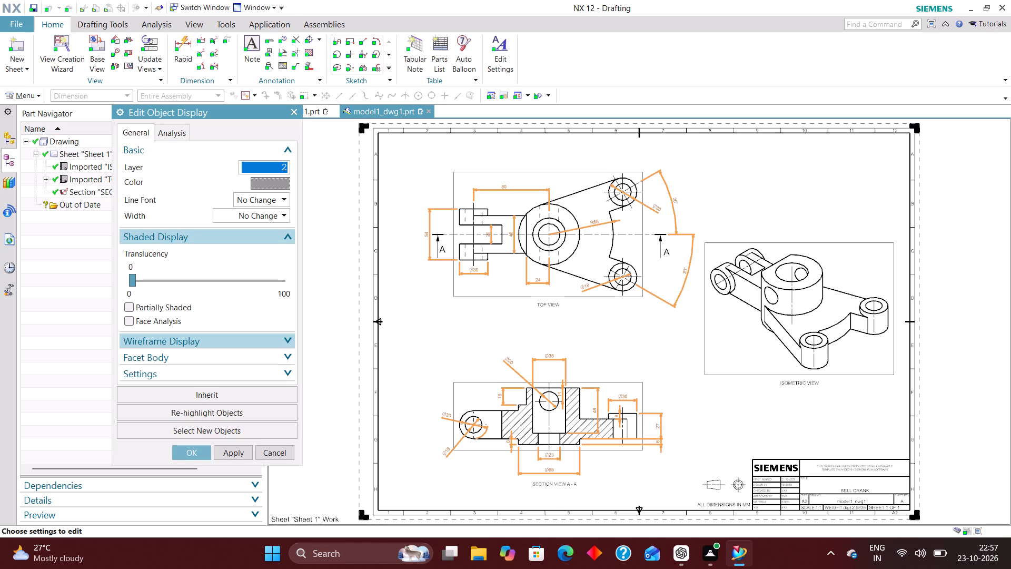
{"action": "type", "text": "223"}
{"action": "key", "text": "Return"}
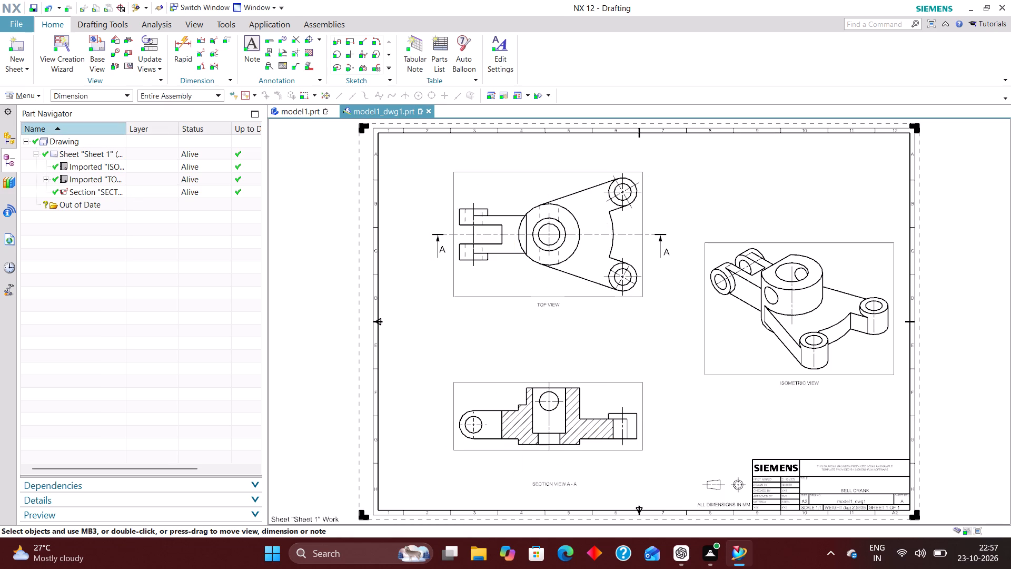
Select all notes on the sheet with the Note filter and move them to layer 224.
{"action": "left_click", "coordinate": [104, 97]}
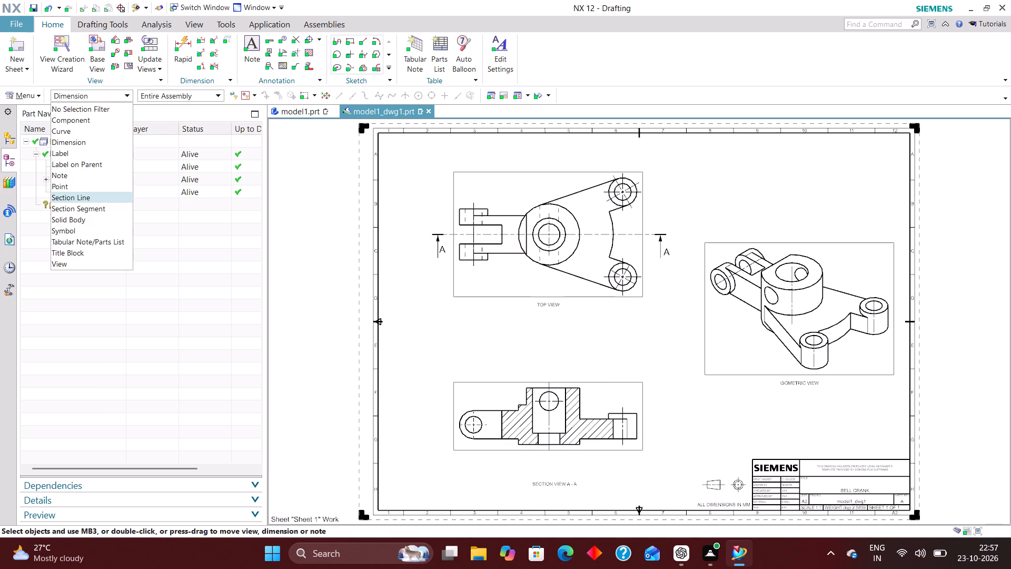
{"action": "left_click", "coordinate": [81, 176]}
{"action": "key", "text": "ctrl+a"}
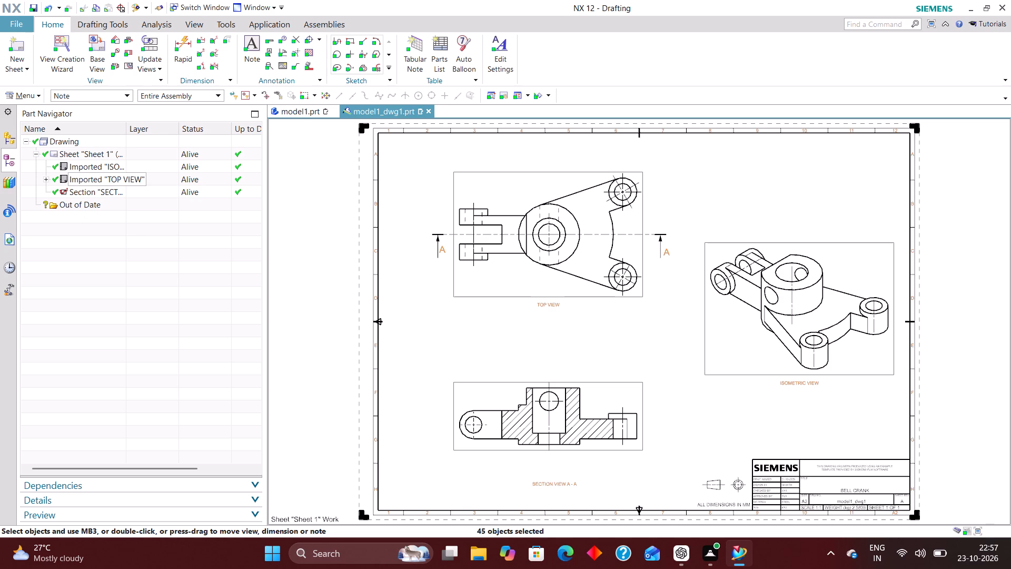
{"action": "key", "text": "ctrl+j"}
{"action": "type", "text": "224"}
{"action": "key", "text": "Return"}
Select all symbols on the sheet with the Symbol filter and move them to layer 225.
{"action": "left_click", "coordinate": [100, 87]}
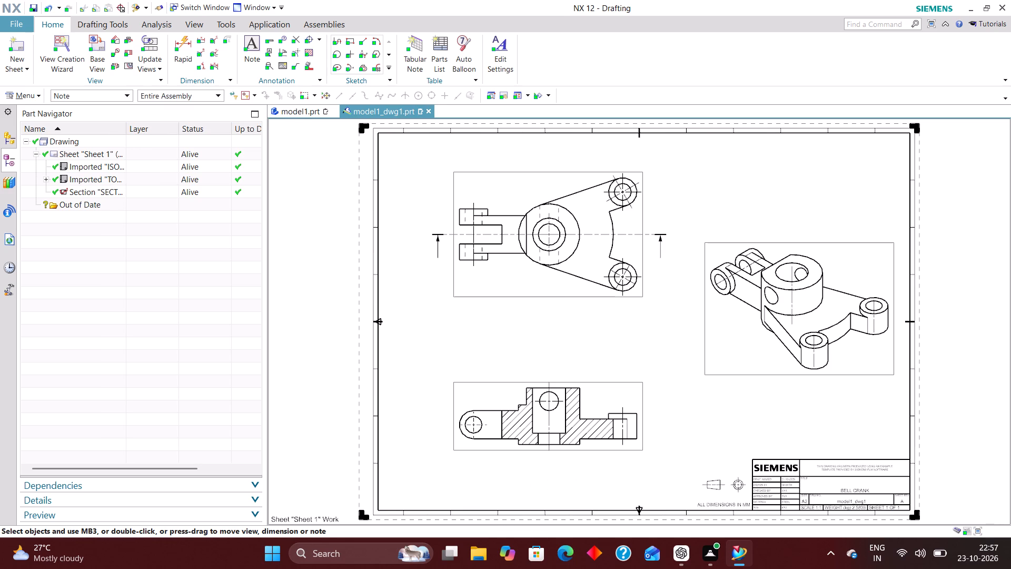
{"action": "left_click", "coordinate": [98, 93]}
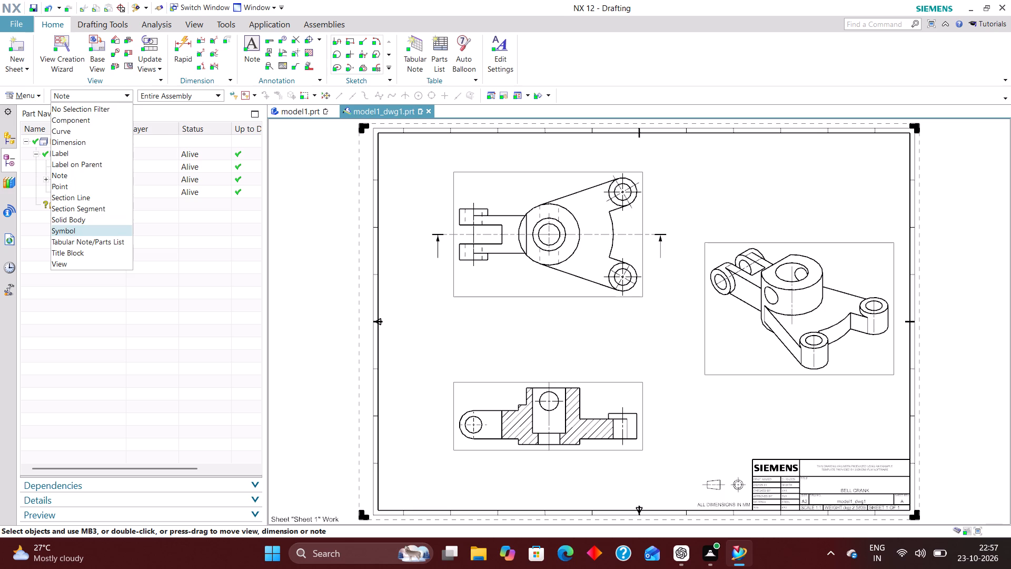
{"action": "left_click", "coordinate": [86, 228]}
{"action": "key", "text": "ctrl+a"}
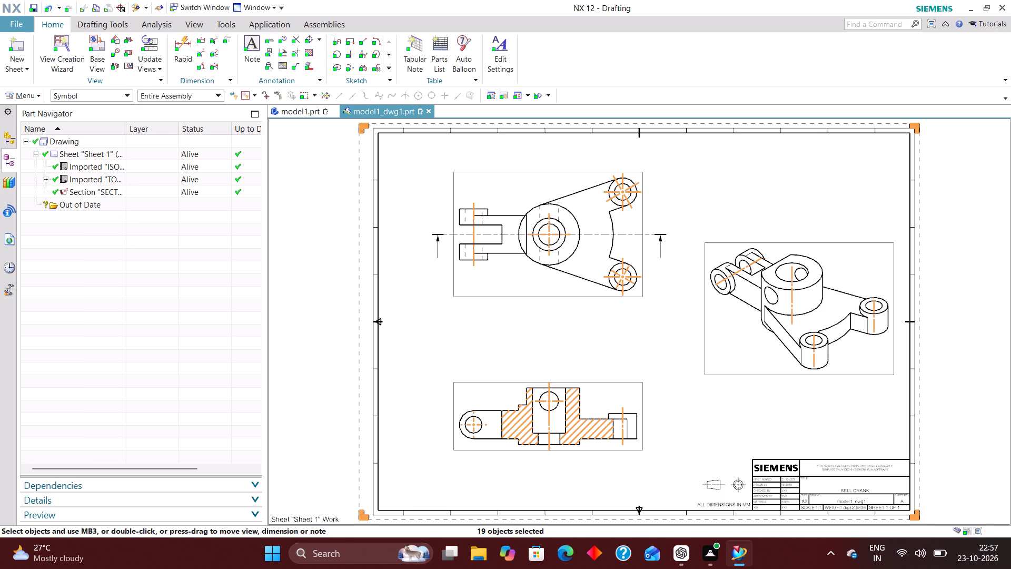
{"action": "key", "text": "ctrl+j"}
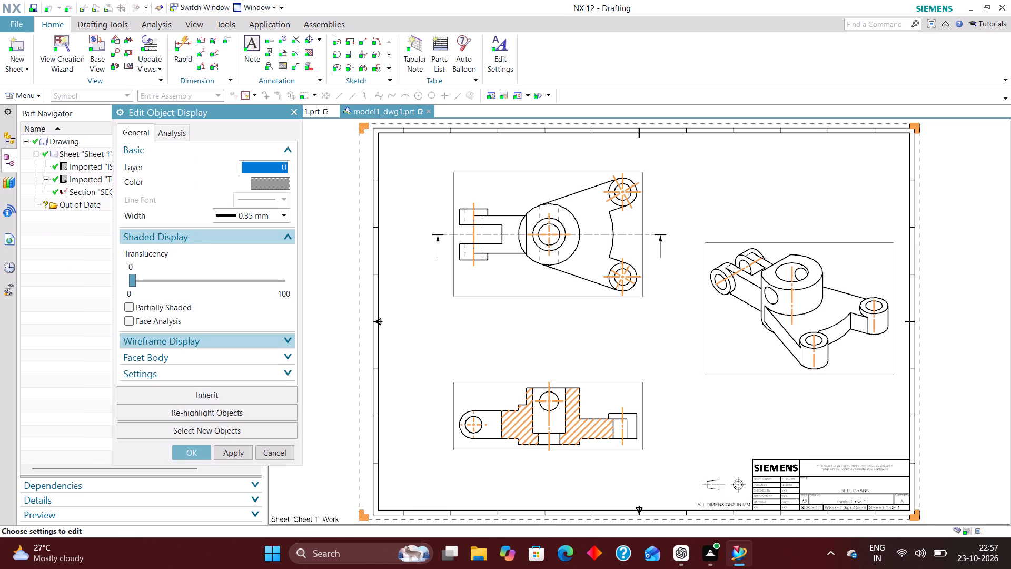
{"action": "type", "text": "225"}
{"action": "key", "text": "Return"}
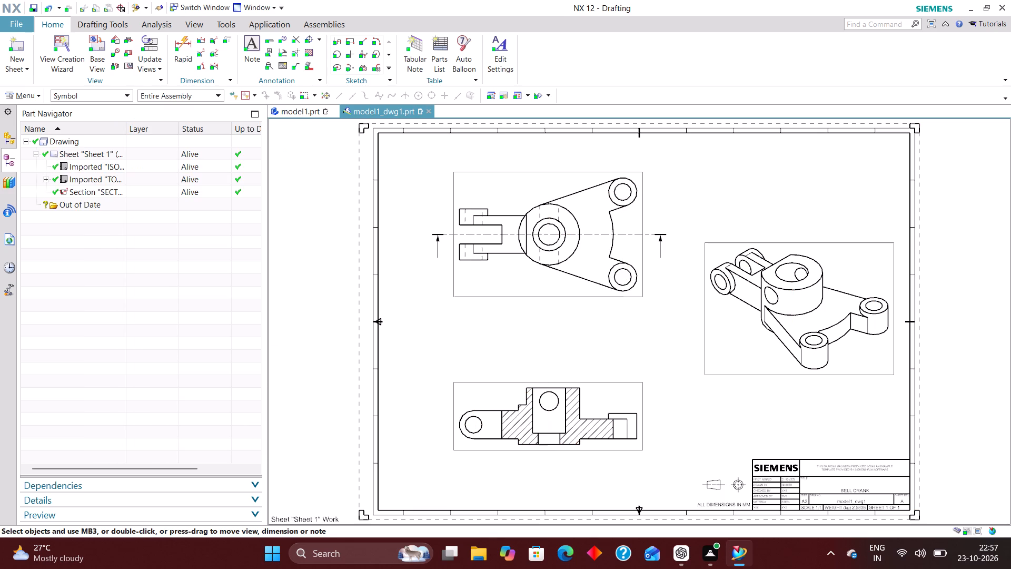
Select the section line in the top view with the Section Line filter and move it to layer 226.
{"action": "left_click", "coordinate": [121, 97]}
{"action": "left_click", "coordinate": [73, 194]}
{"action": "key", "text": "ctrl+a"}
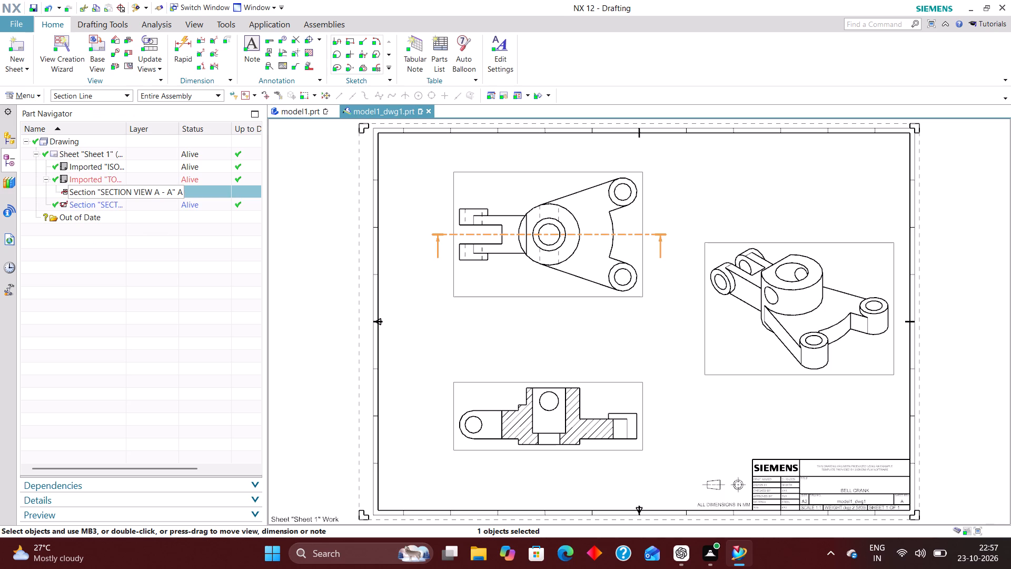
{"action": "key", "text": "ctrl+j"}
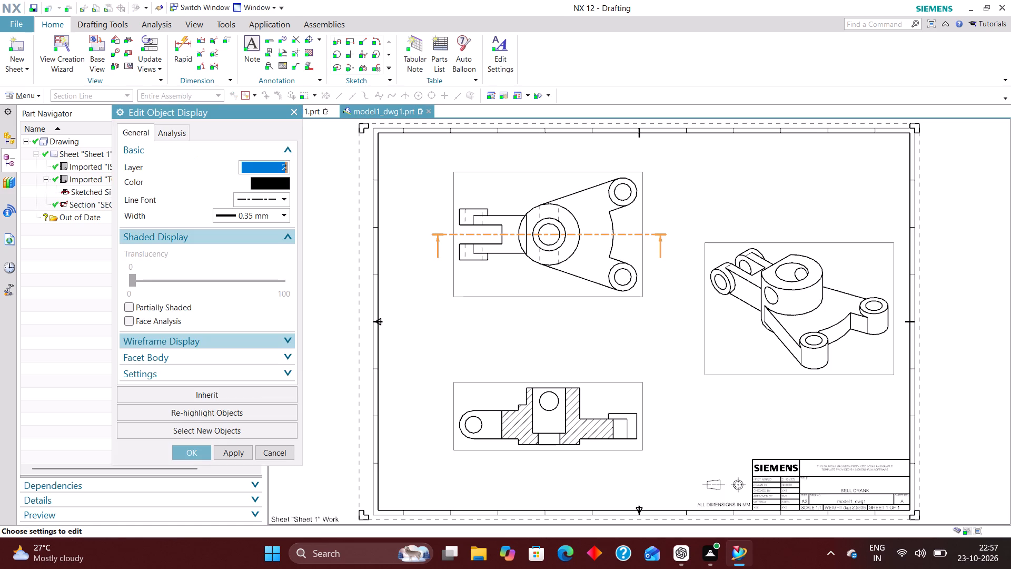
{"action": "type", "text": "226"}
{"action": "key", "text": "Return"}
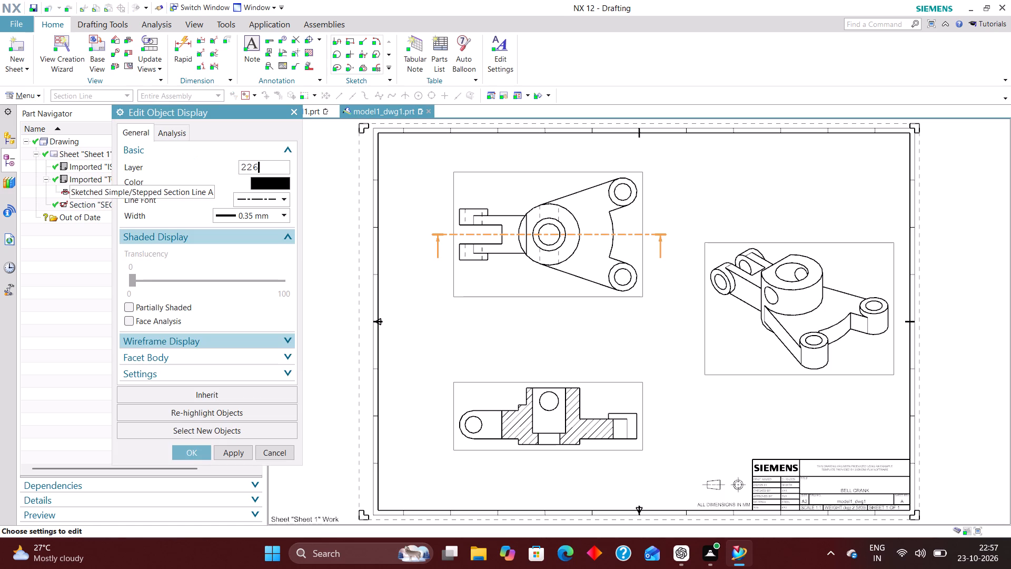
{"action": "key", "text": "Return"}
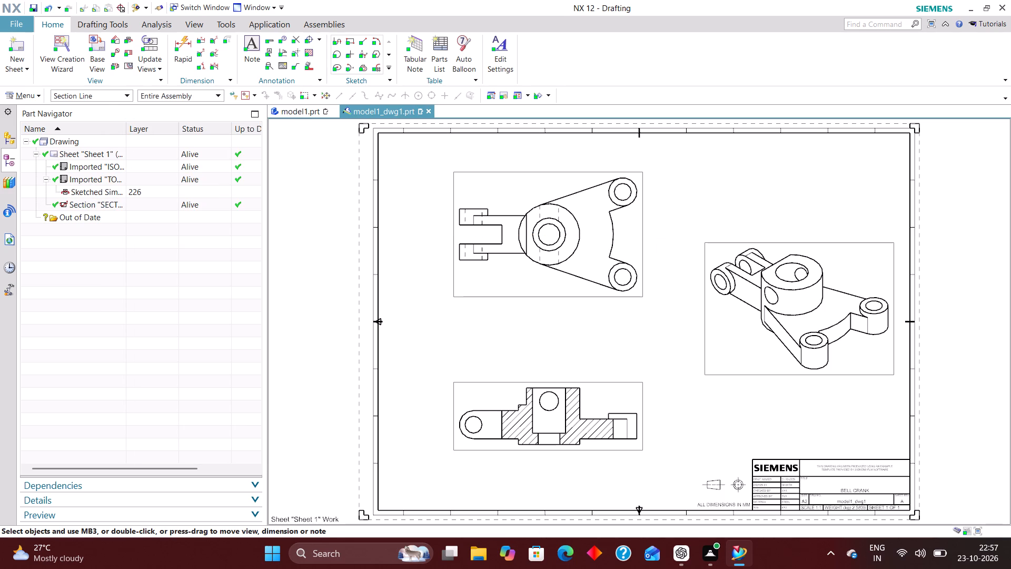
Select the title block with the Title Block filter and apply layer 256 to it in Edit Object Display.
{"action": "left_click", "coordinate": [93, 95]}
{"action": "left_click", "coordinate": [89, 256]}
{"action": "key", "text": "ctrl+a"}
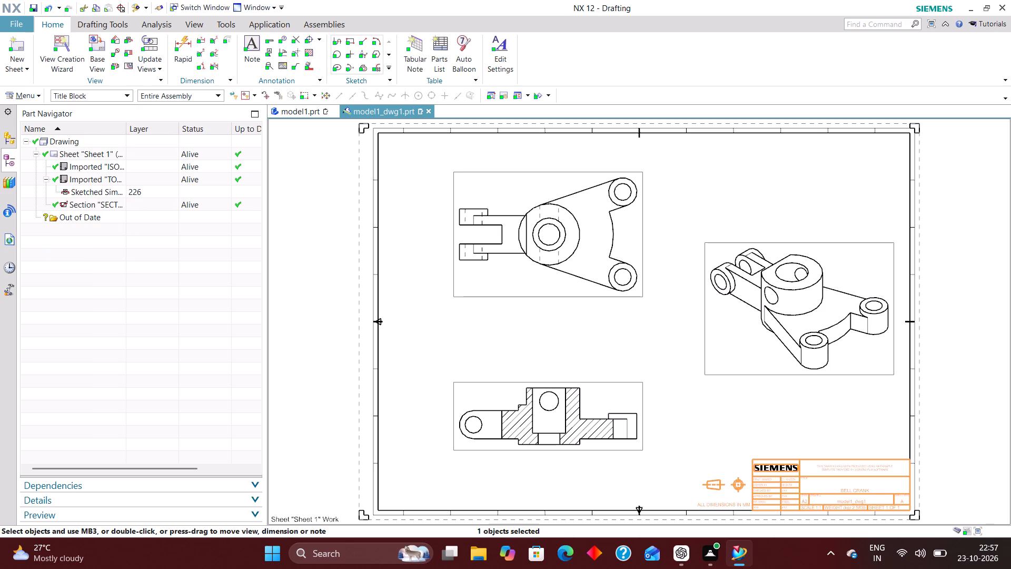
{"action": "key", "text": "ctrl+j"}
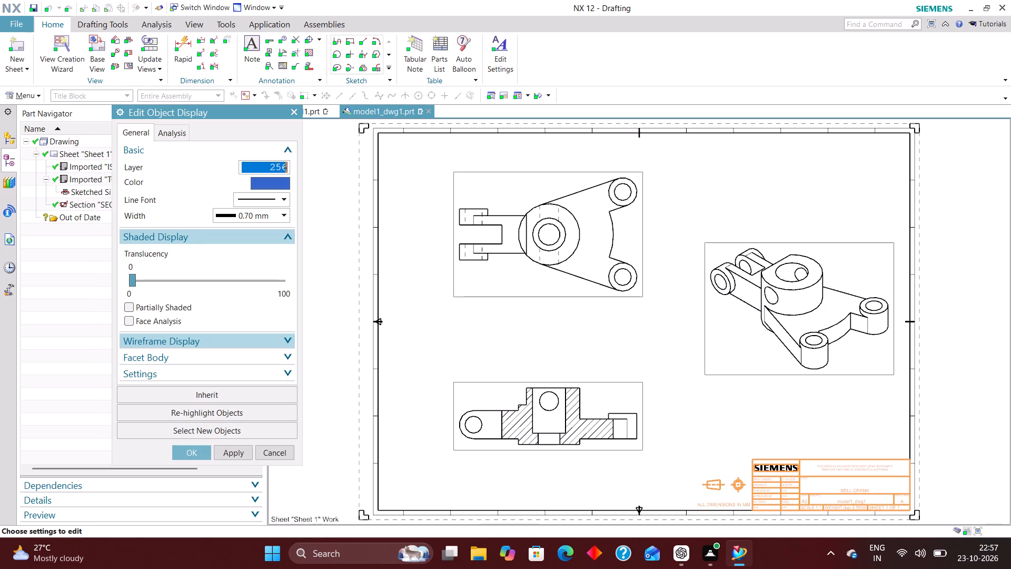
{"action": "left_click", "coordinate": [196, 450]}
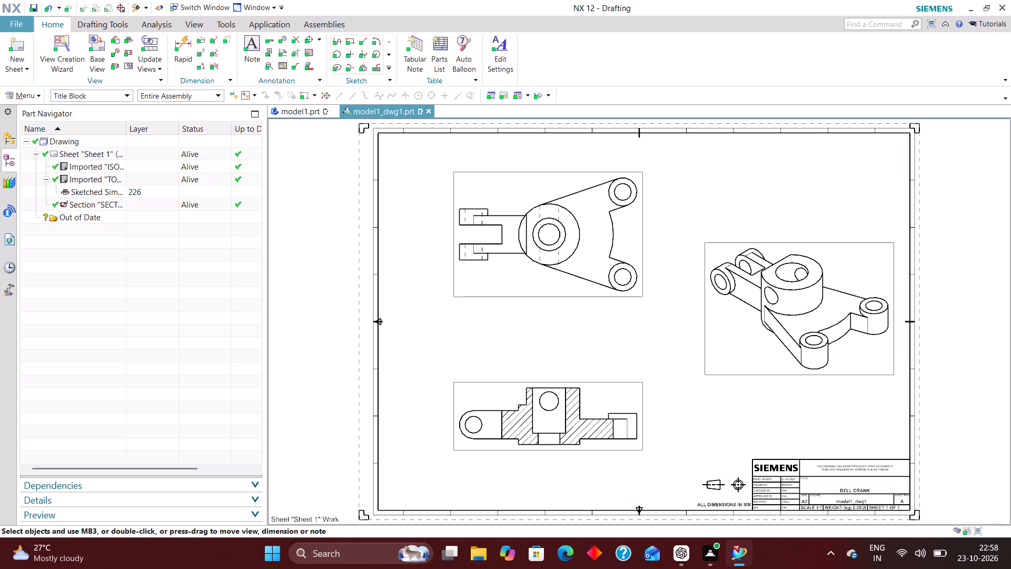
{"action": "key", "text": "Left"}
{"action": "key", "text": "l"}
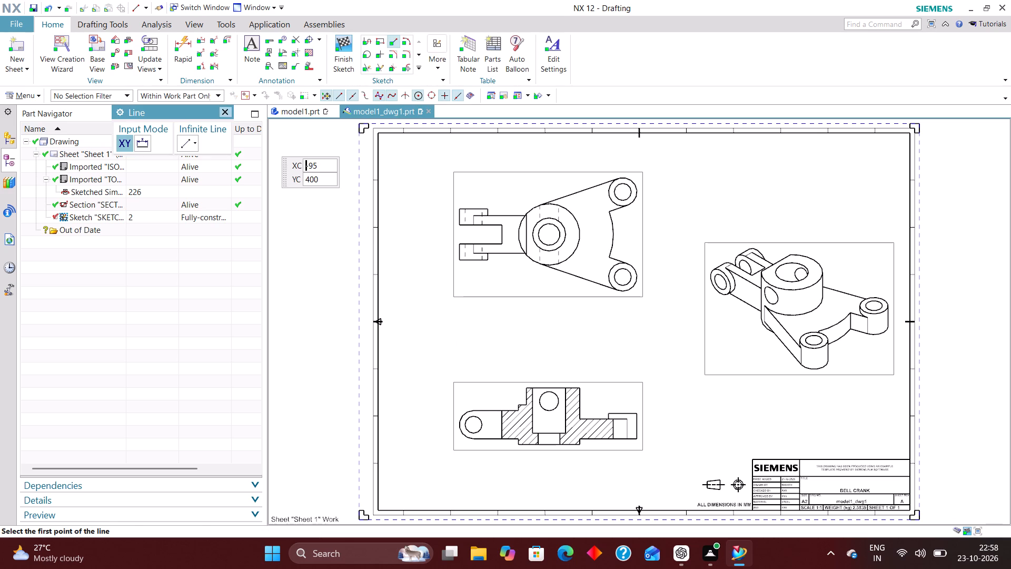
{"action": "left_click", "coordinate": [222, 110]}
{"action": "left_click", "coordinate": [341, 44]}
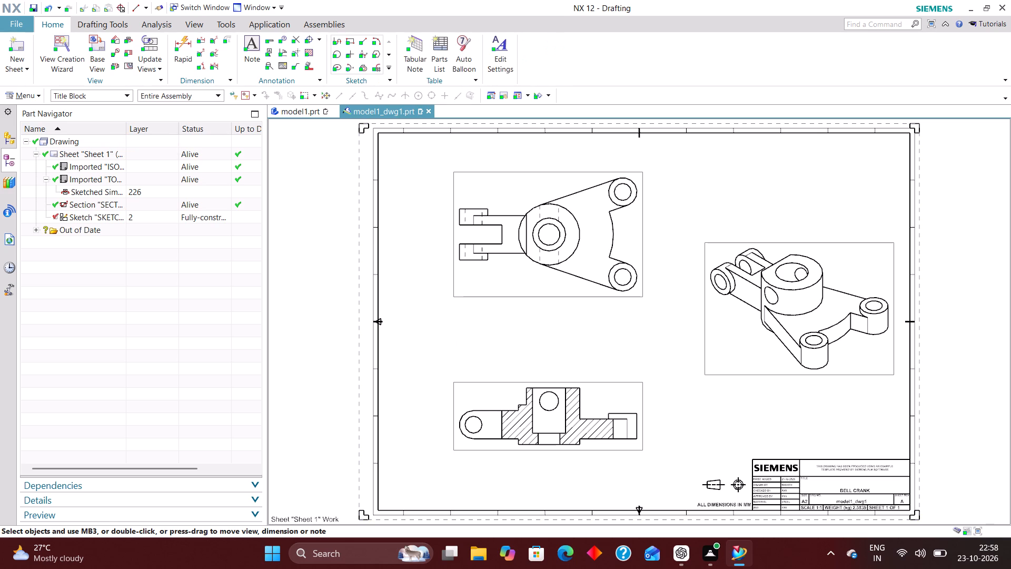
Turn on all layers in Layer Settings and set the ALL category to visible only.
{"action": "key", "text": "ctrl+l"}
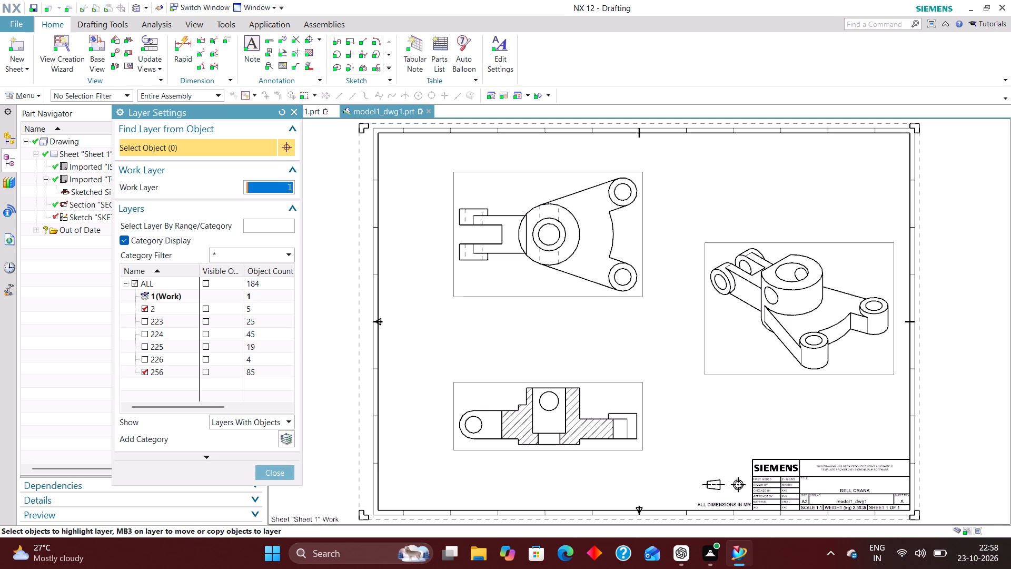
{"action": "left_click", "coordinate": [132, 280]}
{"action": "left_click", "coordinate": [207, 283]}
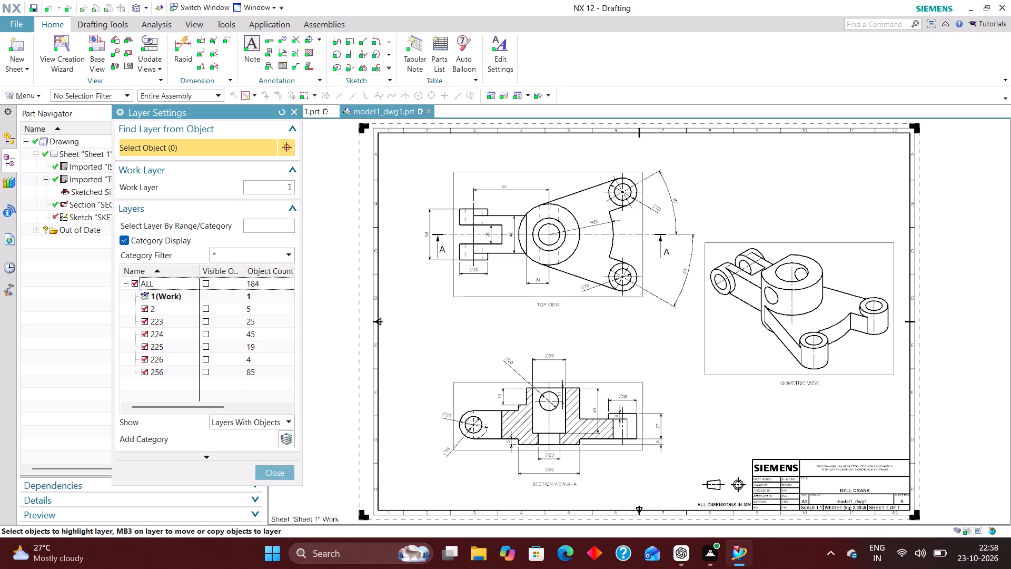
{"action": "left_click", "coordinate": [276, 472]}
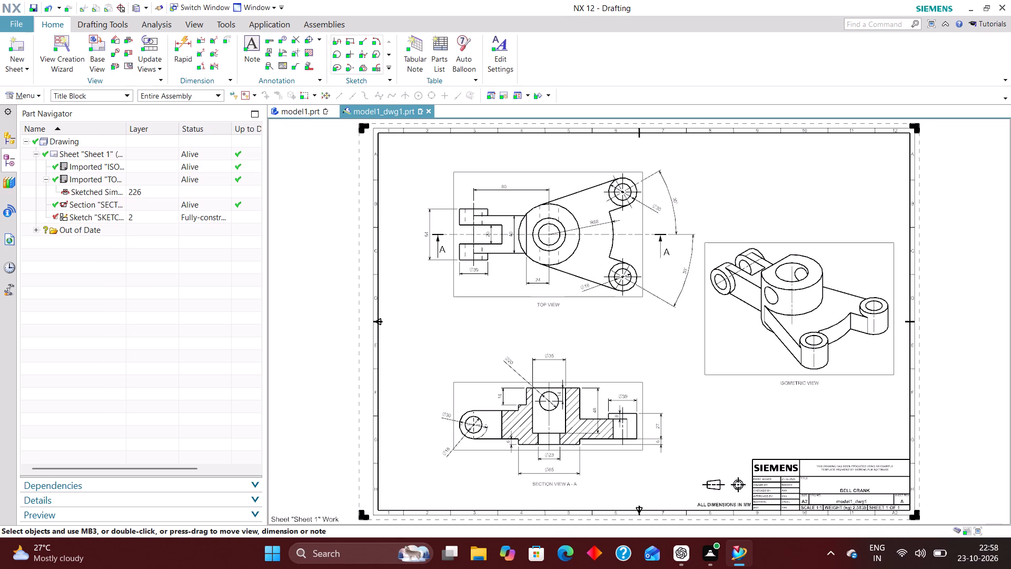
Examine the sheet's views and dimensions, and check the title block entries up close.
{"action": "right_click_drag", "start_coordinate": [660, 333], "coordinate": [619, 372]}
{"action": "scroll", "coordinate": [636, 352], "scroll_direction": "down", "scroll_amount": 4}
{"action": "right_click_drag", "start_coordinate": [652, 339], "coordinate": [635, 369]}
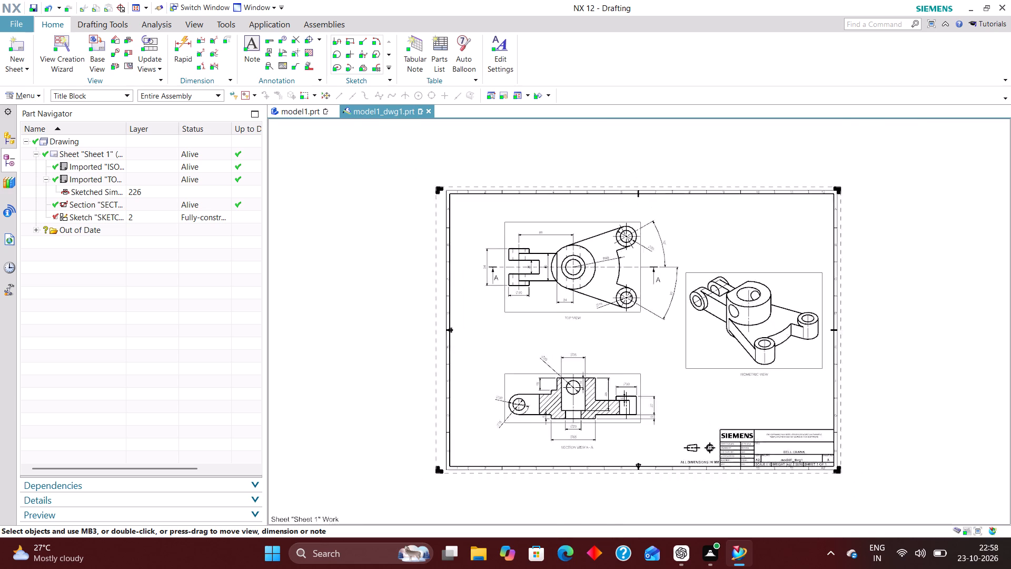
{"action": "scroll", "coordinate": [738, 505], "scroll_direction": "up", "scroll_amount": 4}
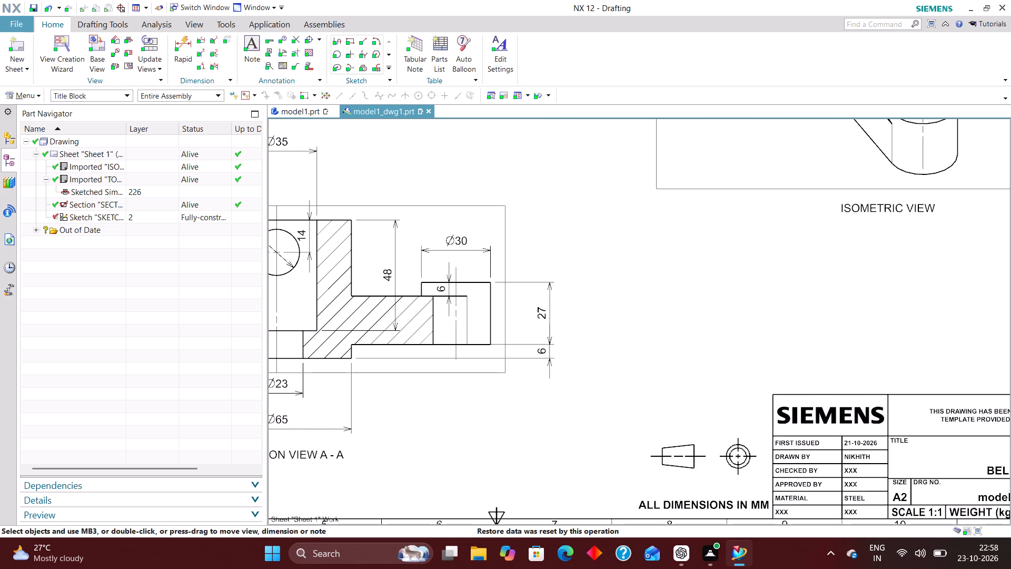
{"action": "scroll", "coordinate": [629, 341], "scroll_direction": "down", "scroll_amount": 4}
{"action": "scroll", "coordinate": [676, 361], "scroll_direction": "up", "scroll_amount": 3}
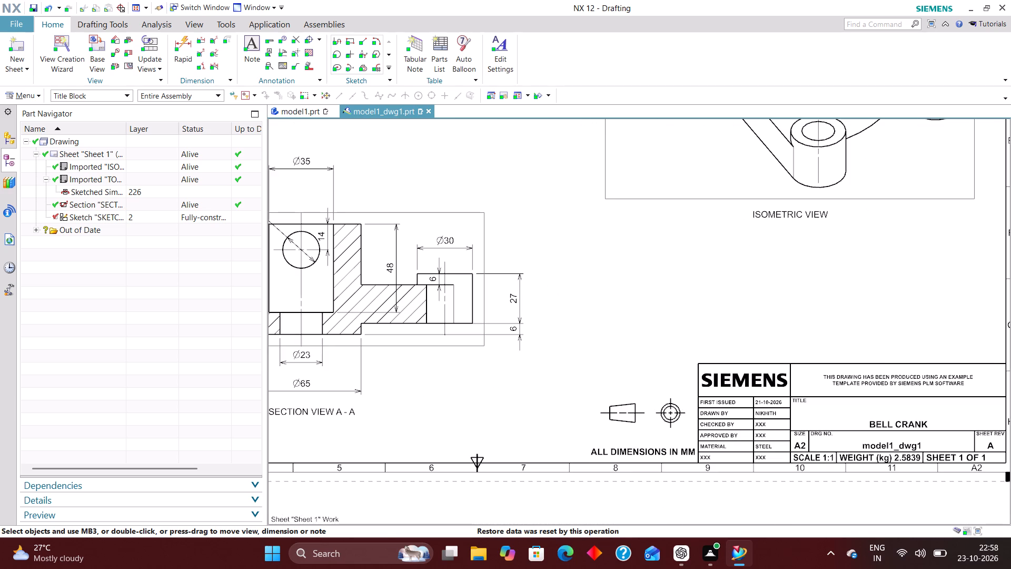
{"action": "scroll", "coordinate": [762, 401], "scroll_direction": "up", "scroll_amount": 4}
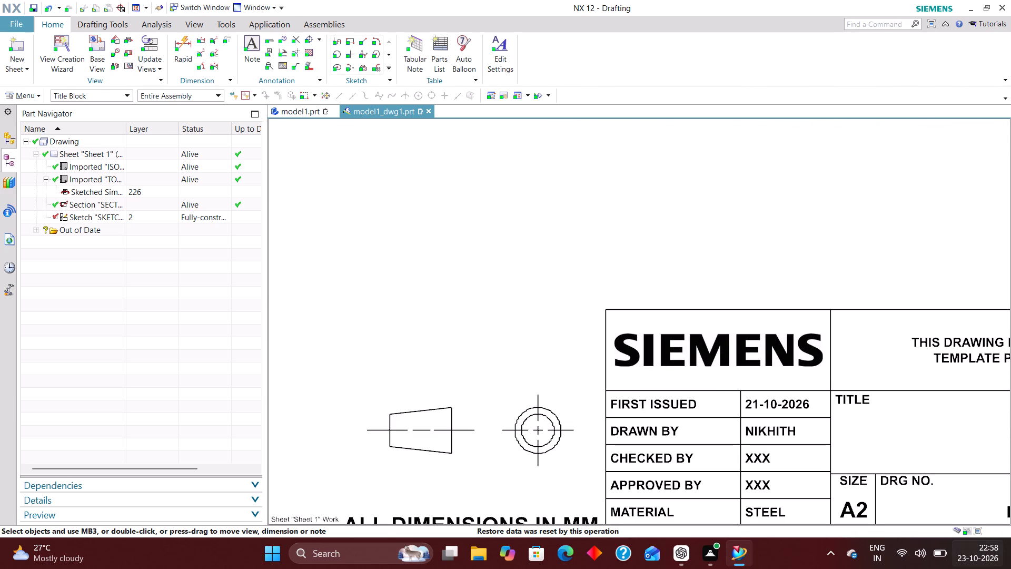
{"action": "scroll", "coordinate": [758, 402], "scroll_direction": "down", "scroll_amount": 4}
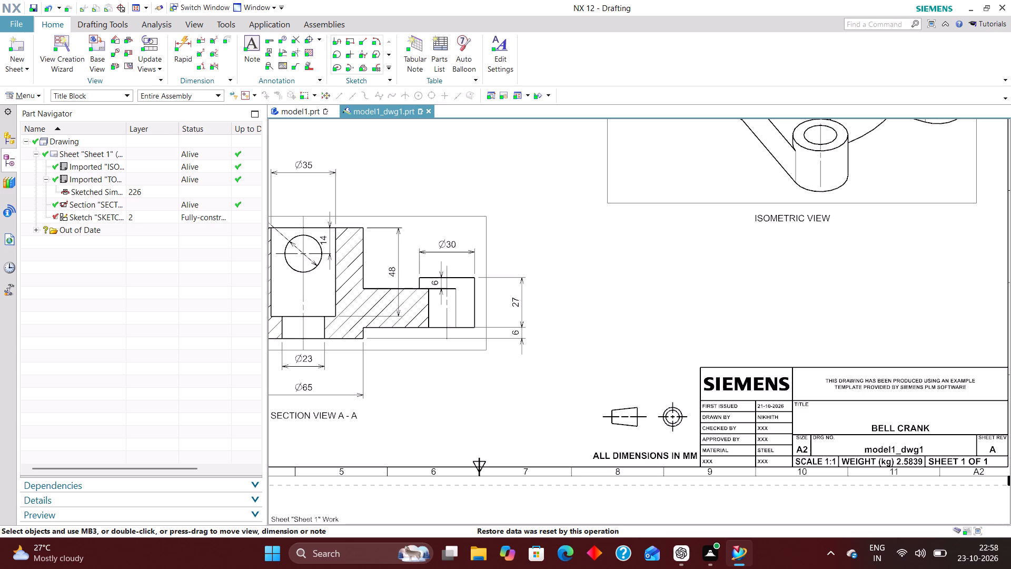
Set layer 256 to visible only in Layer Settings.
{"action": "key", "text": "ctrl+l"}
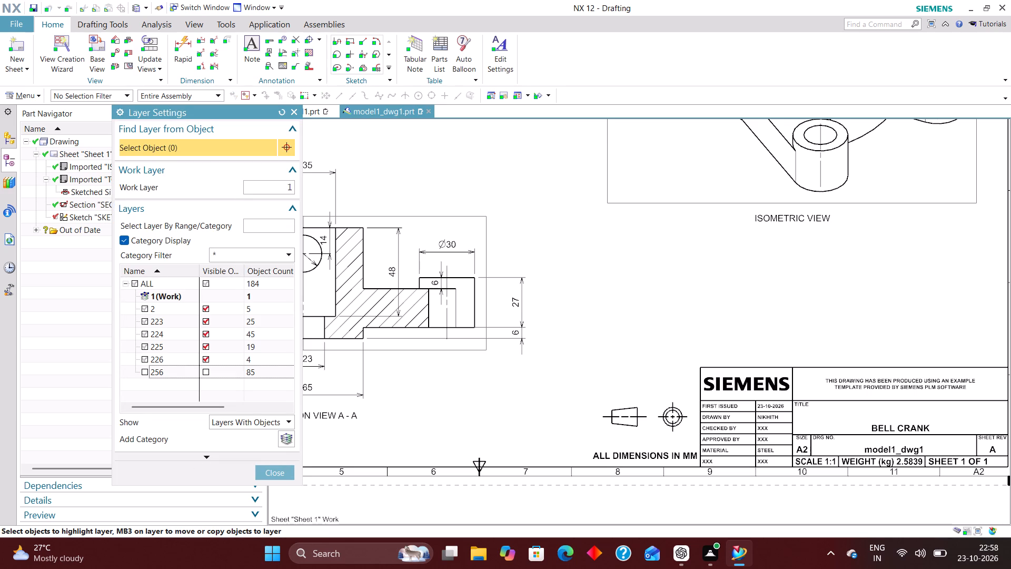
{"action": "left_click", "coordinate": [204, 369]}
{"action": "left_click", "coordinate": [271, 476]}
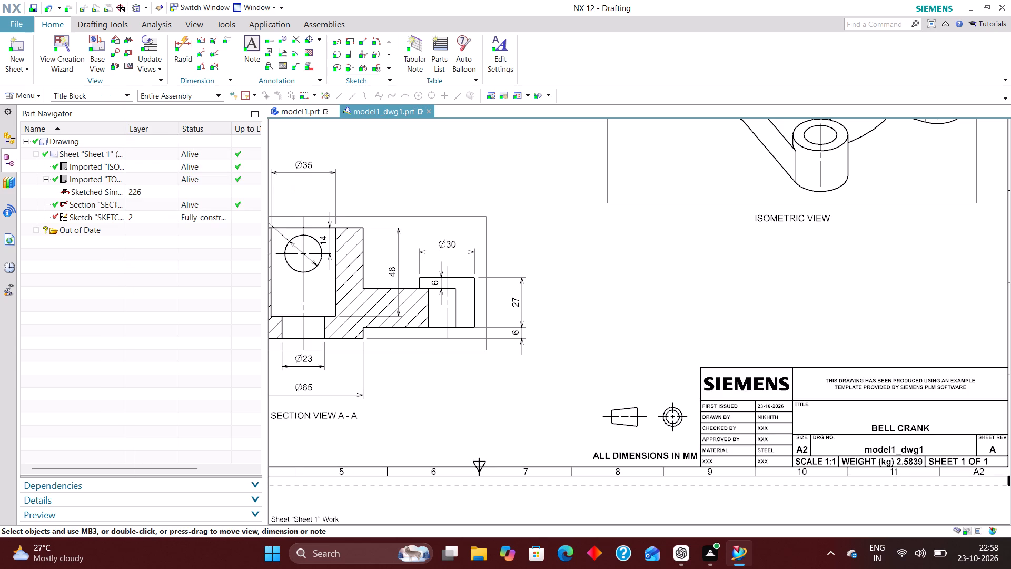
Examine the section view's dimensions and the overall sheet layout for a final check.
{"action": "scroll", "coordinate": [639, 367], "scroll_direction": "down", "scroll_amount": 3}
{"action": "right_click_drag", "start_coordinate": [621, 324], "coordinate": [597, 403]}
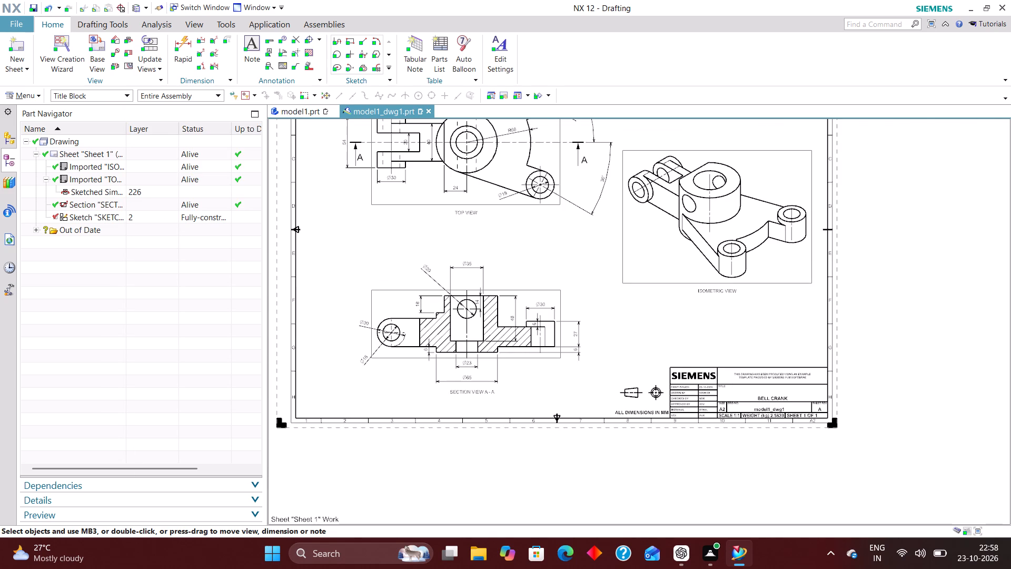
{"action": "scroll", "coordinate": [501, 277], "scroll_direction": "up", "scroll_amount": 3}
{"action": "right_click_drag", "start_coordinate": [613, 233], "coordinate": [608, 248]}
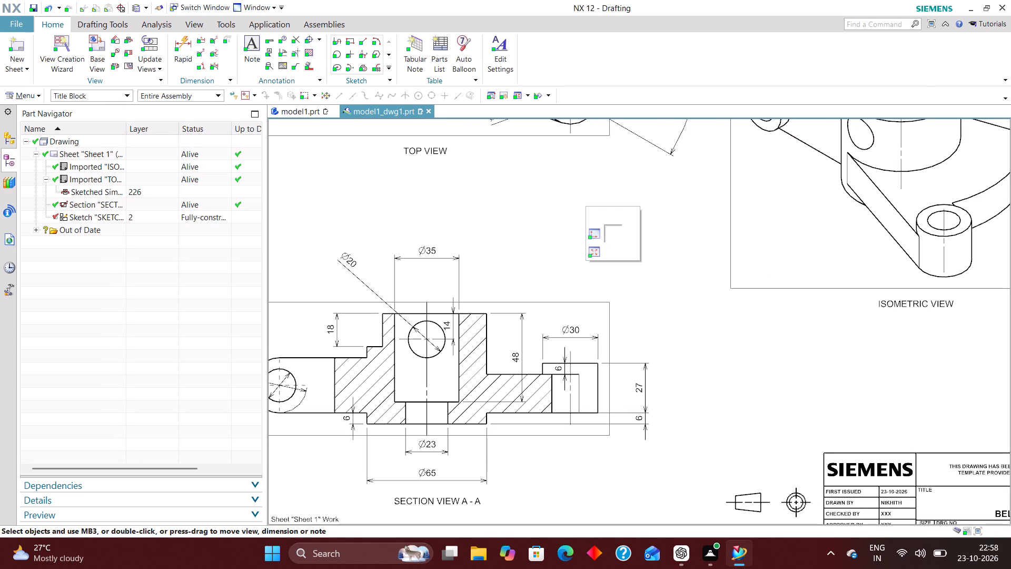
{"action": "right_click_drag", "start_coordinate": [608, 248], "coordinate": [587, 293]}
{"action": "right_click_drag", "start_coordinate": [656, 215], "coordinate": [601, 278]}
{"action": "right_click_drag", "start_coordinate": [625, 227], "coordinate": [625, 226]}
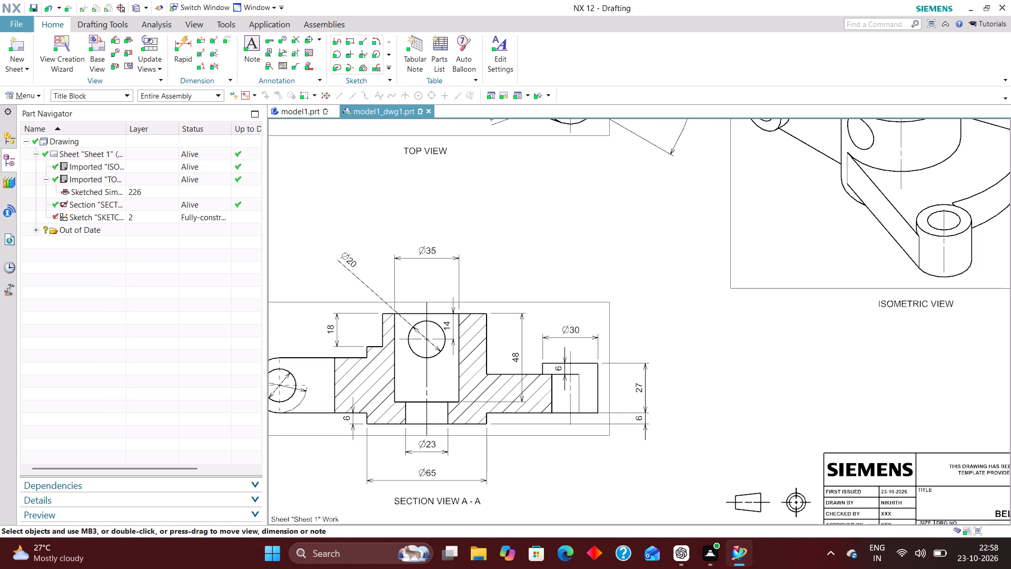
{"action": "right_click_drag", "start_coordinate": [625, 226], "coordinate": [583, 280]}
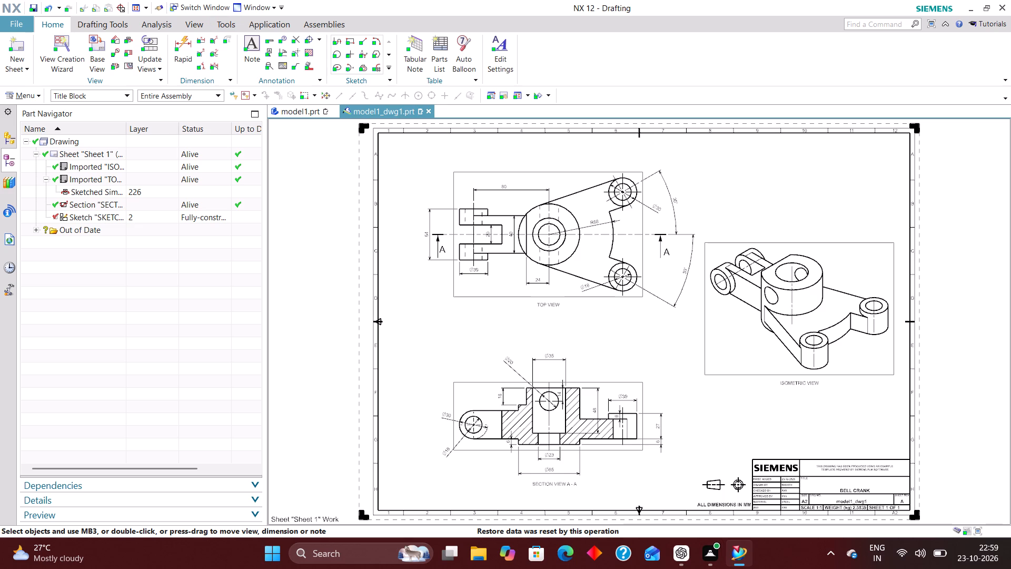
Switch to the model1.prt part and stop the journal recording.
{"action": "left_click", "coordinate": [289, 109]}
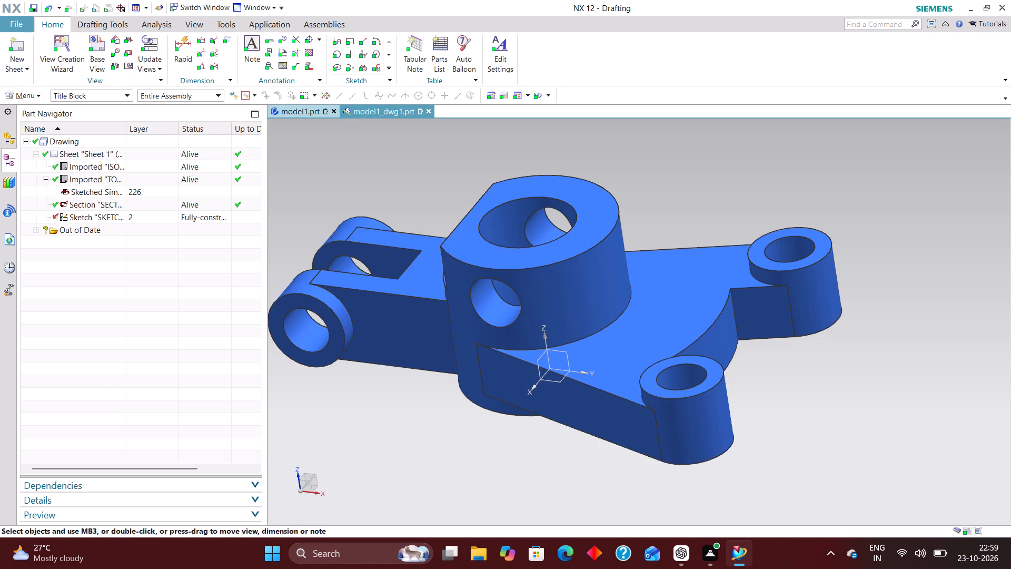
{"action": "left_click", "coordinate": [419, 24]}
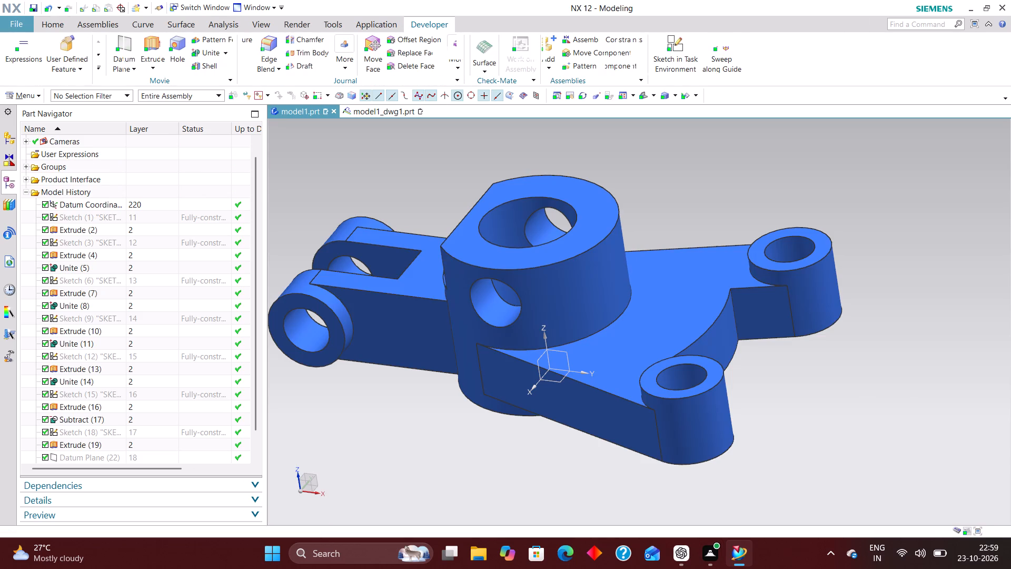
{"action": "left_click", "coordinate": [344, 46]}
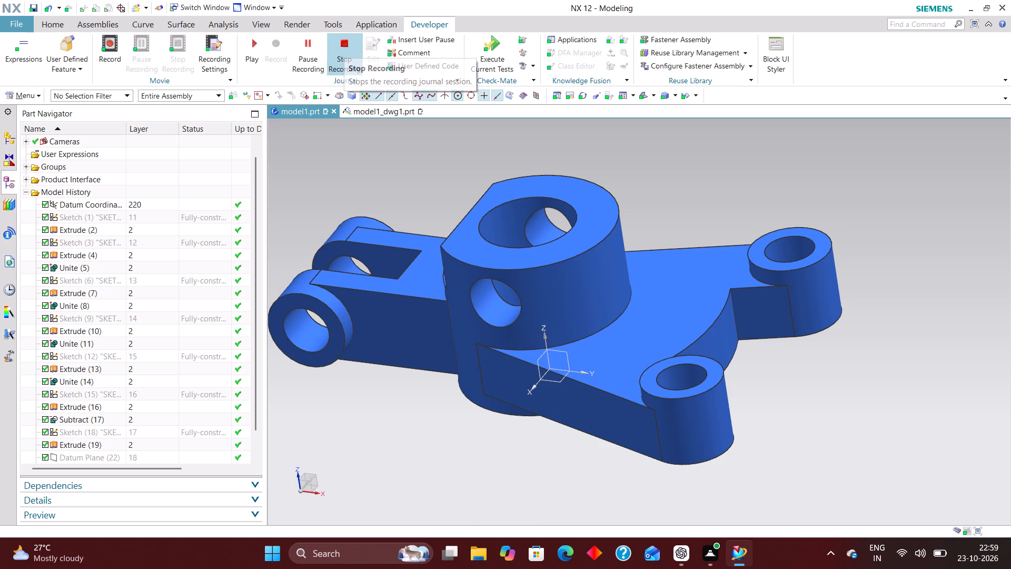